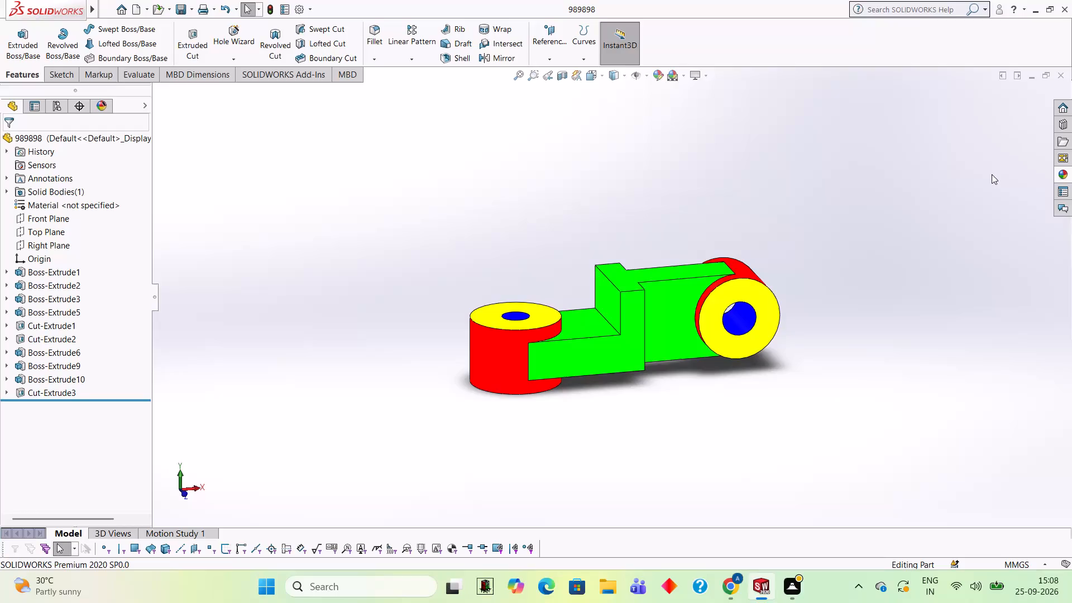
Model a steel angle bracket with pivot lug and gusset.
Close the open part 989898 and create a new part document.
click(1064, 74)
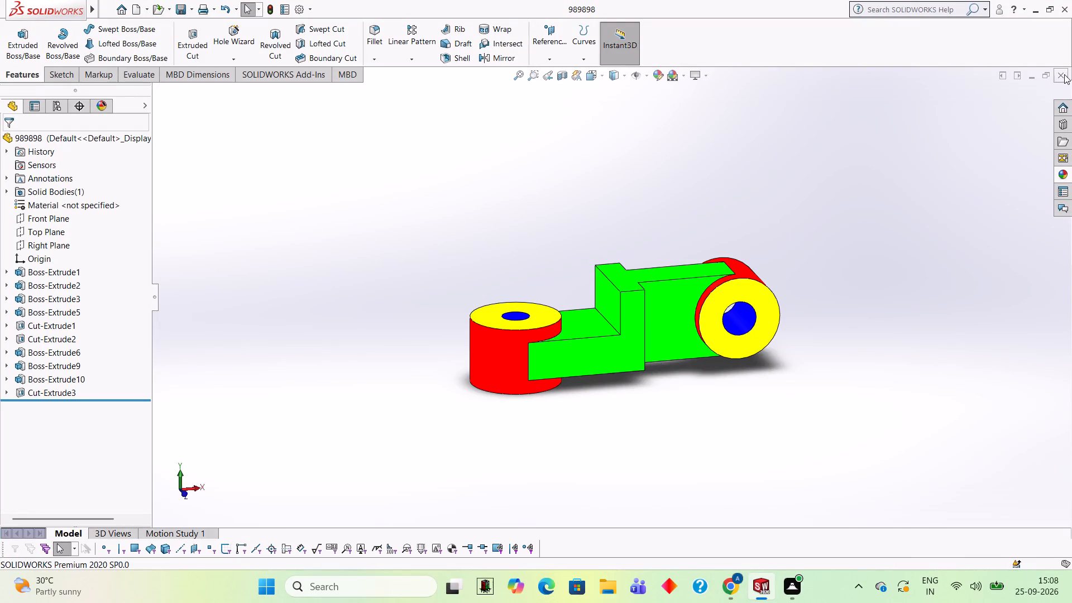
click(136, 8)
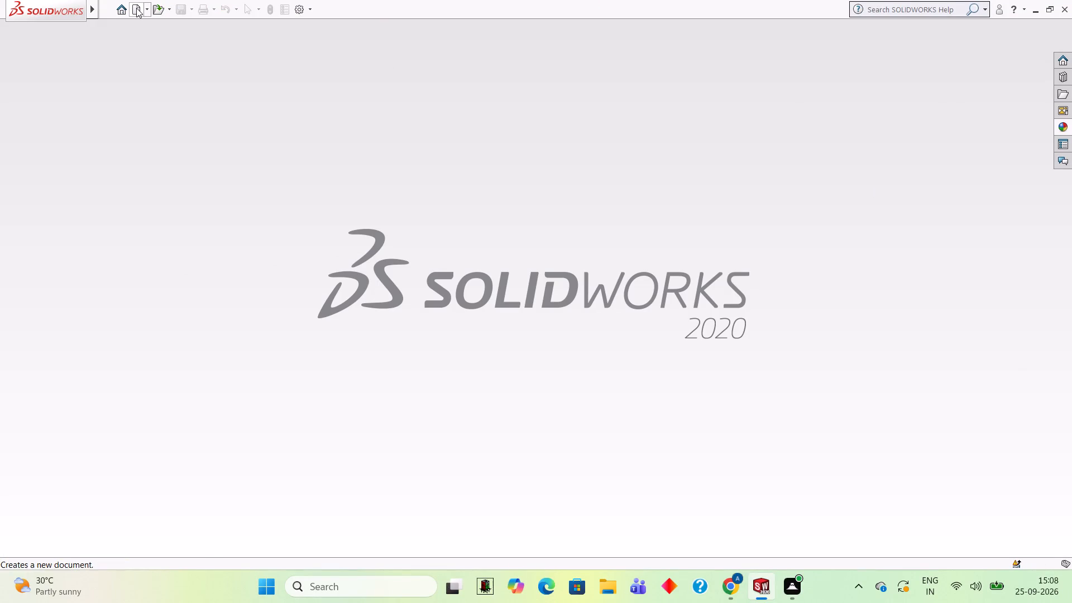
click(450, 443)
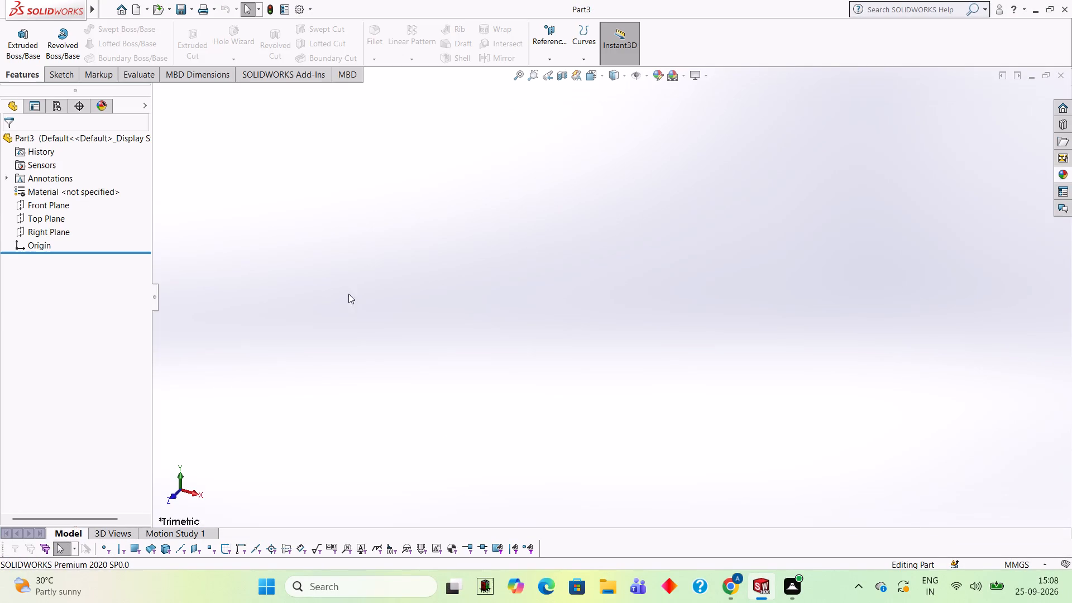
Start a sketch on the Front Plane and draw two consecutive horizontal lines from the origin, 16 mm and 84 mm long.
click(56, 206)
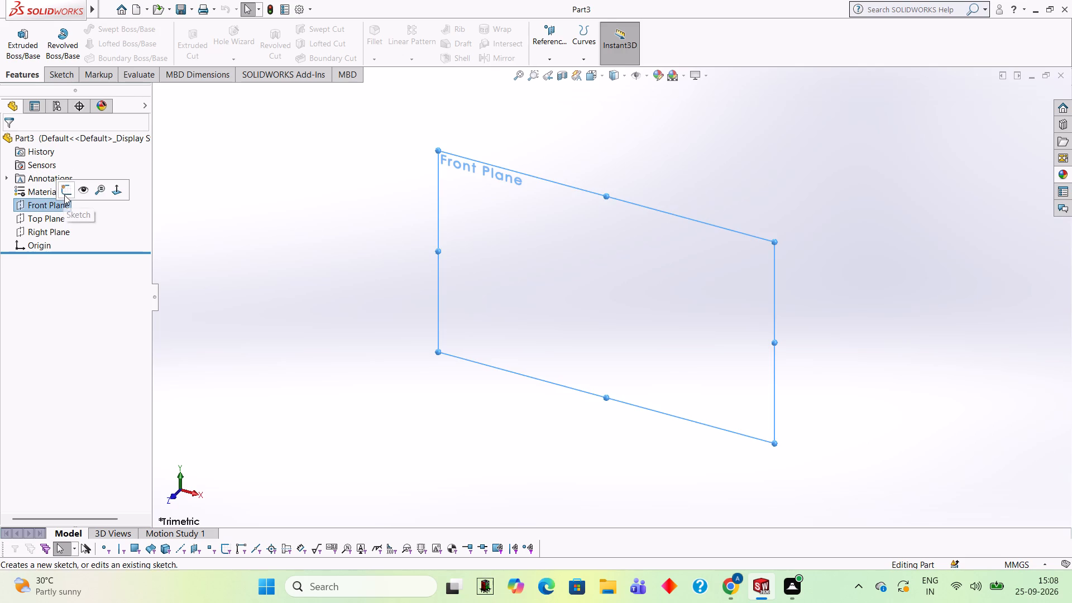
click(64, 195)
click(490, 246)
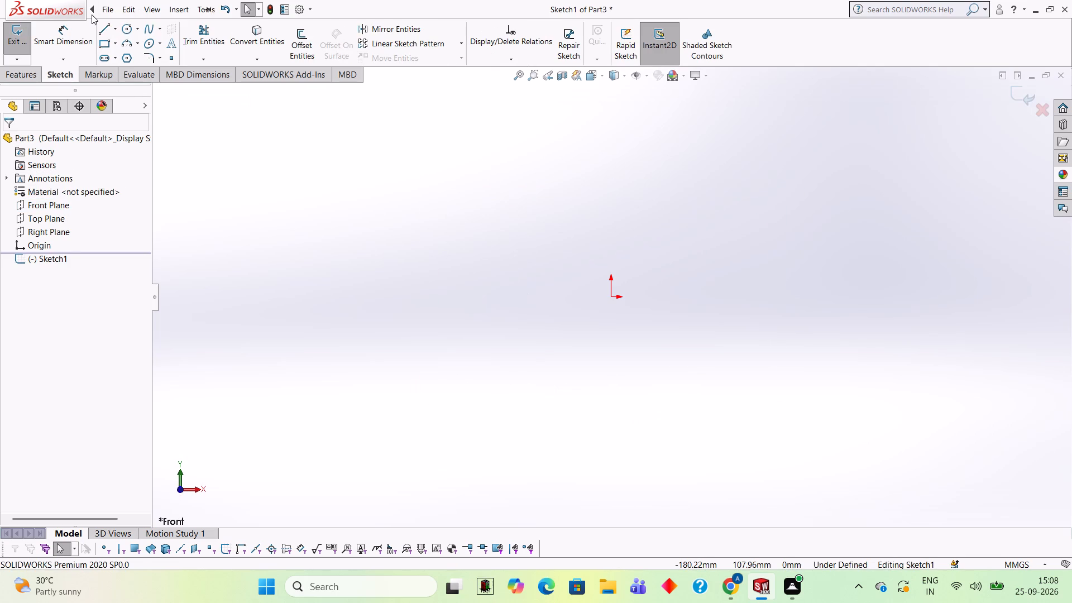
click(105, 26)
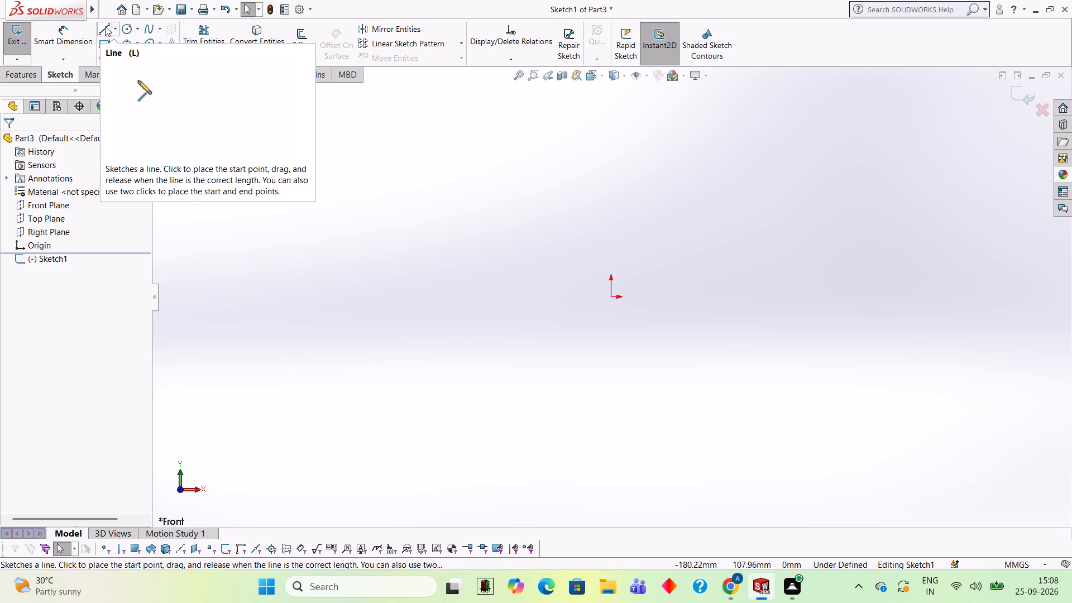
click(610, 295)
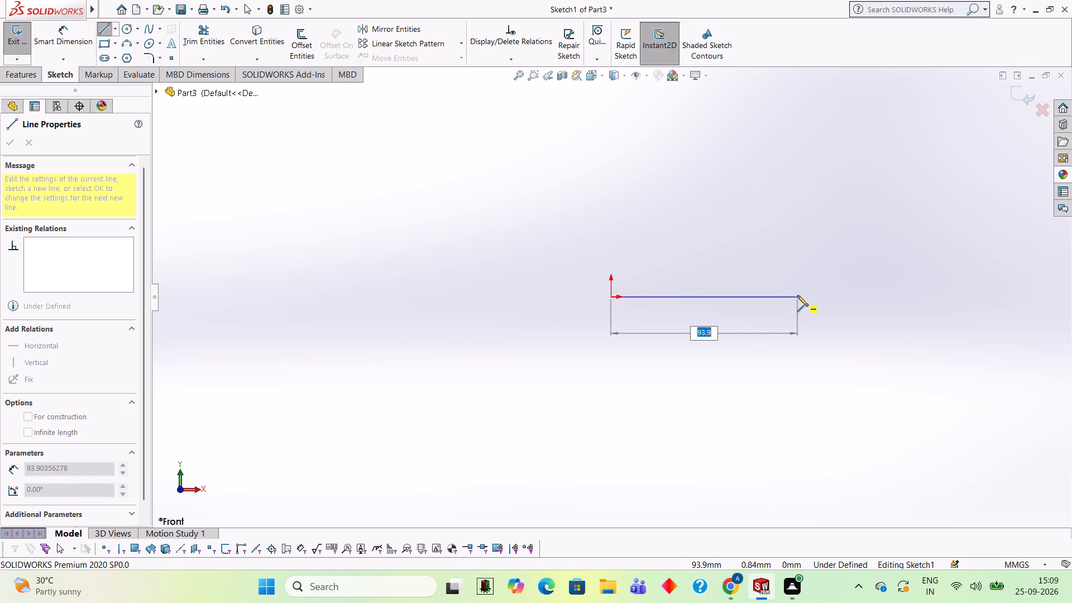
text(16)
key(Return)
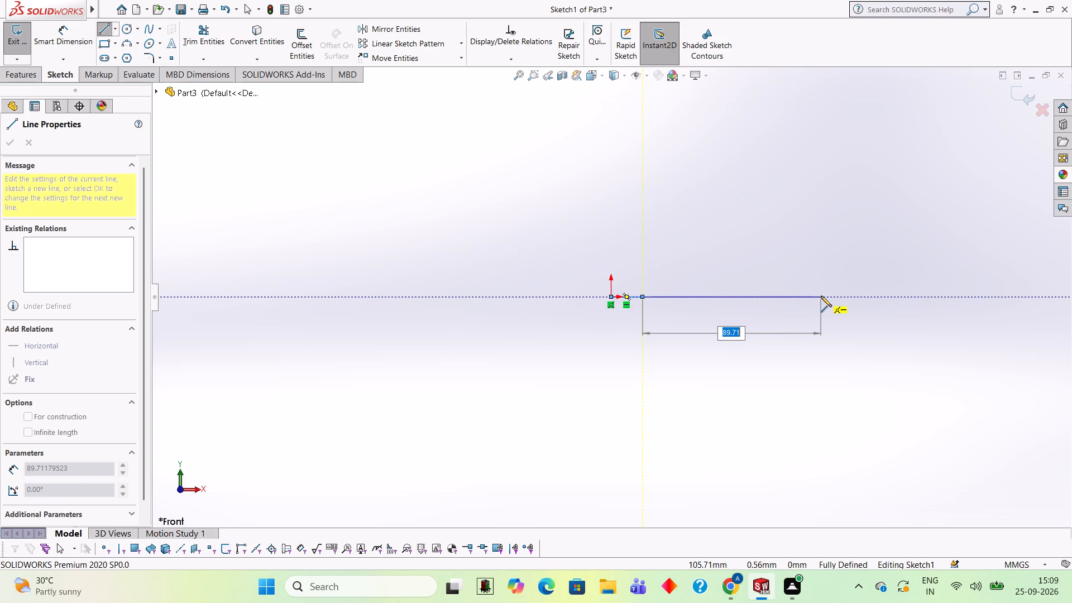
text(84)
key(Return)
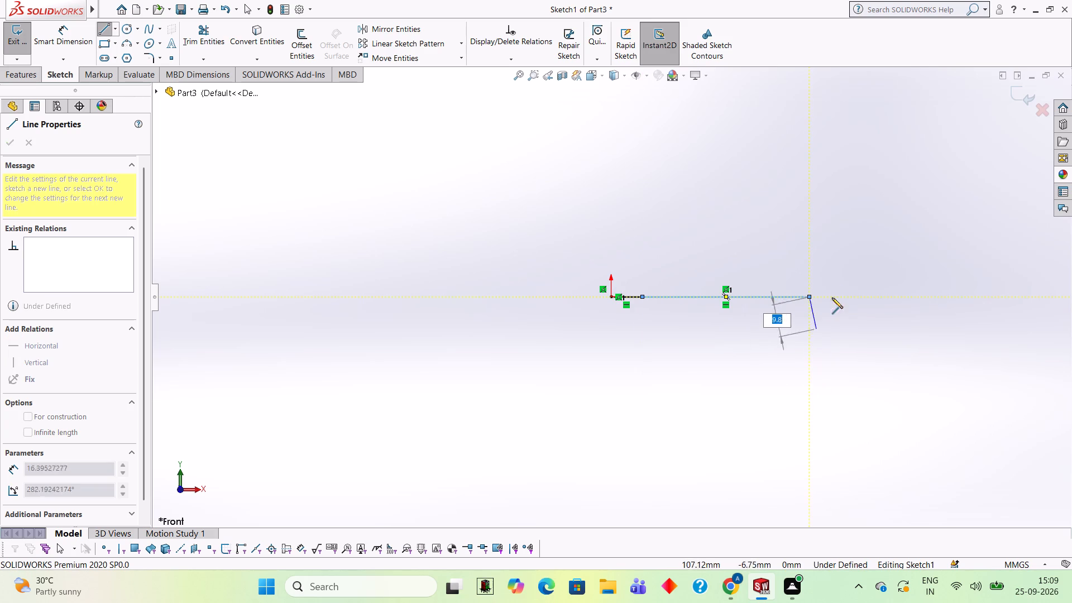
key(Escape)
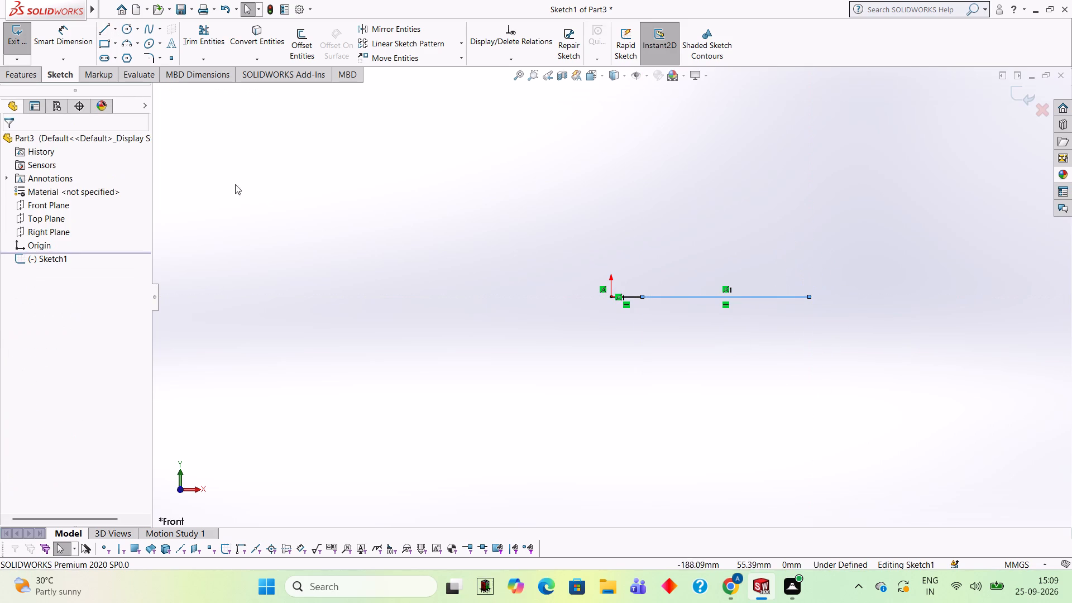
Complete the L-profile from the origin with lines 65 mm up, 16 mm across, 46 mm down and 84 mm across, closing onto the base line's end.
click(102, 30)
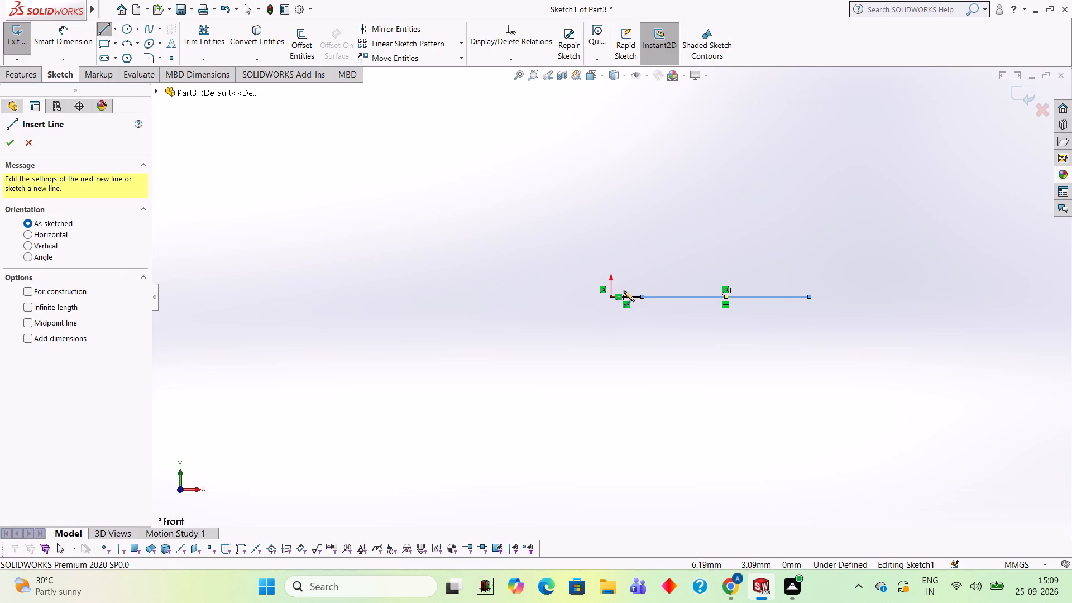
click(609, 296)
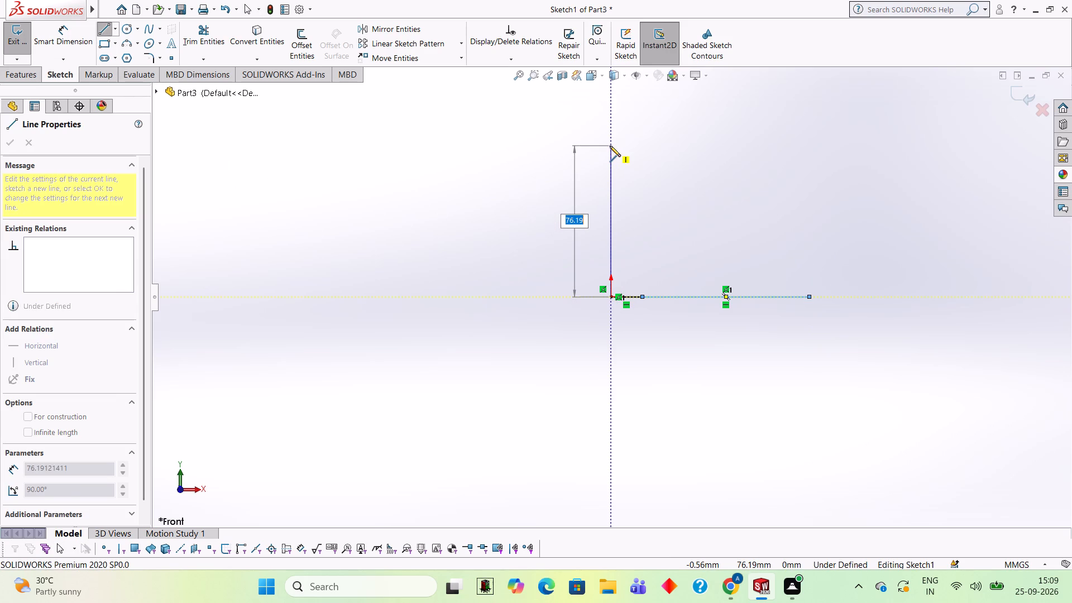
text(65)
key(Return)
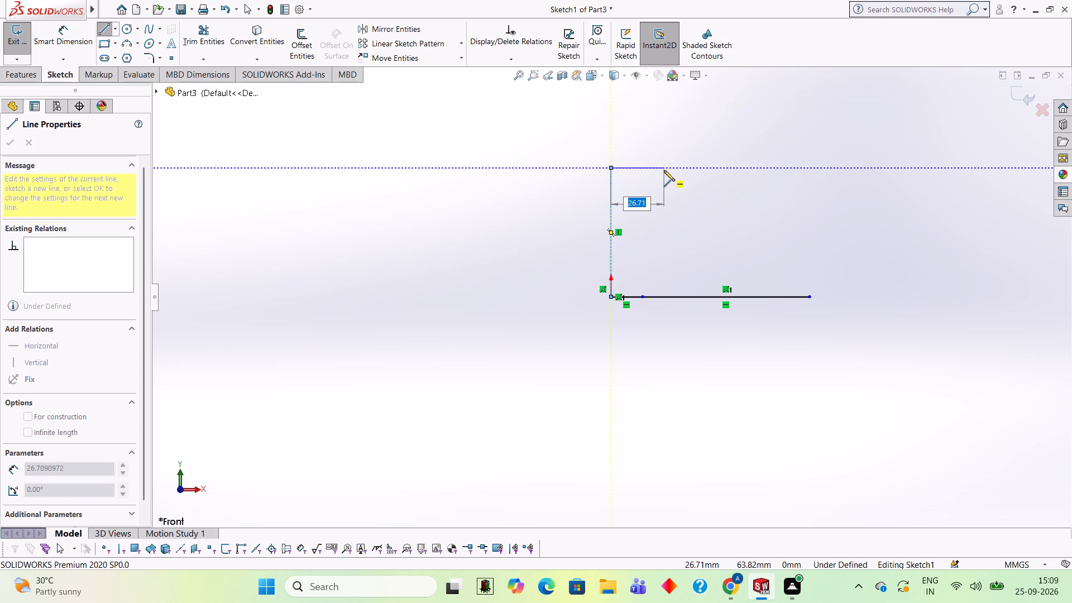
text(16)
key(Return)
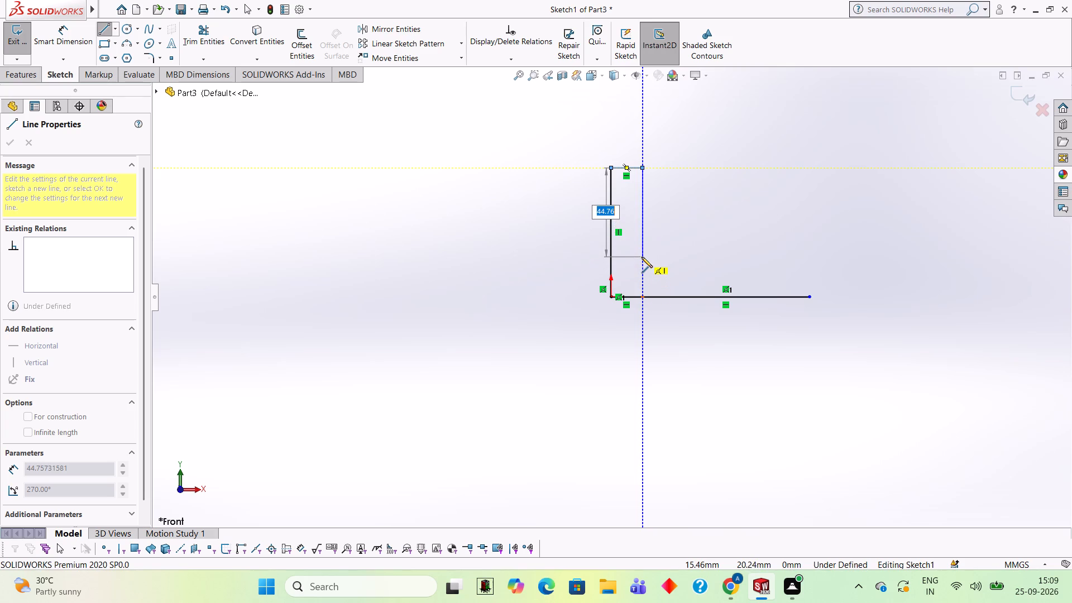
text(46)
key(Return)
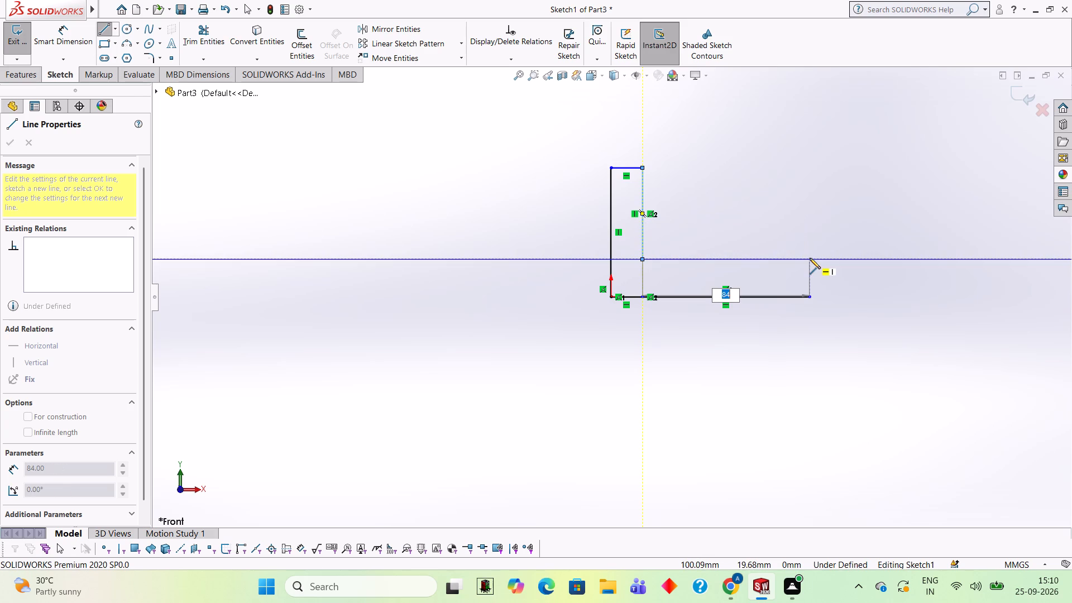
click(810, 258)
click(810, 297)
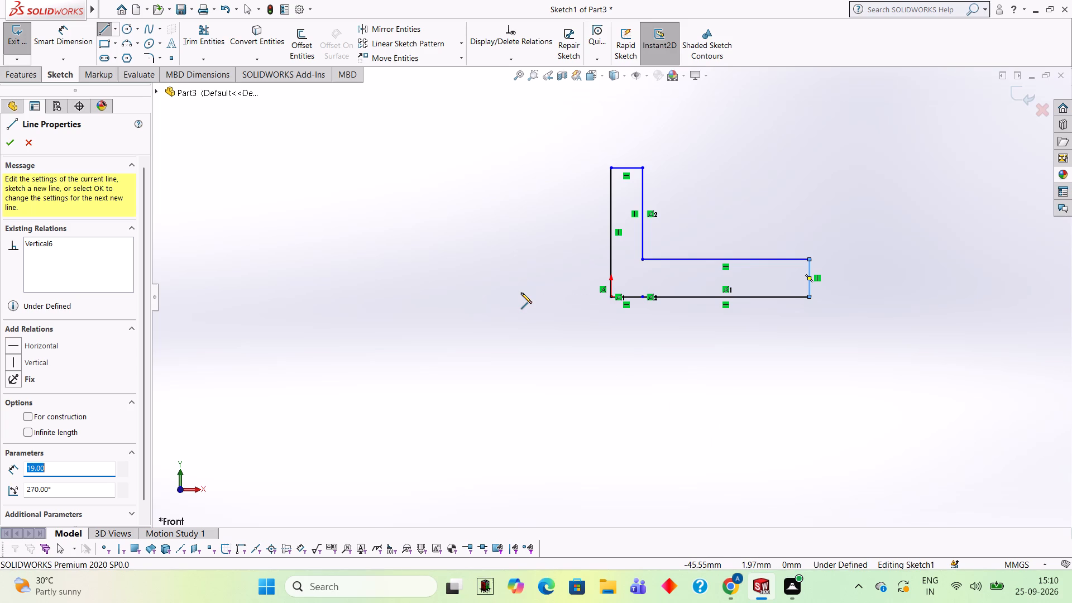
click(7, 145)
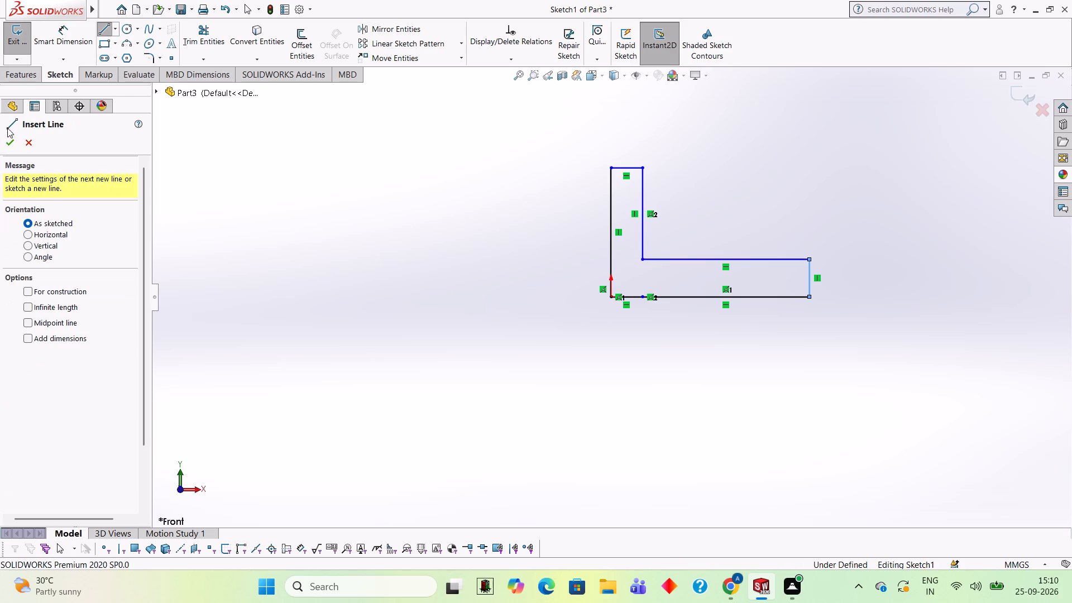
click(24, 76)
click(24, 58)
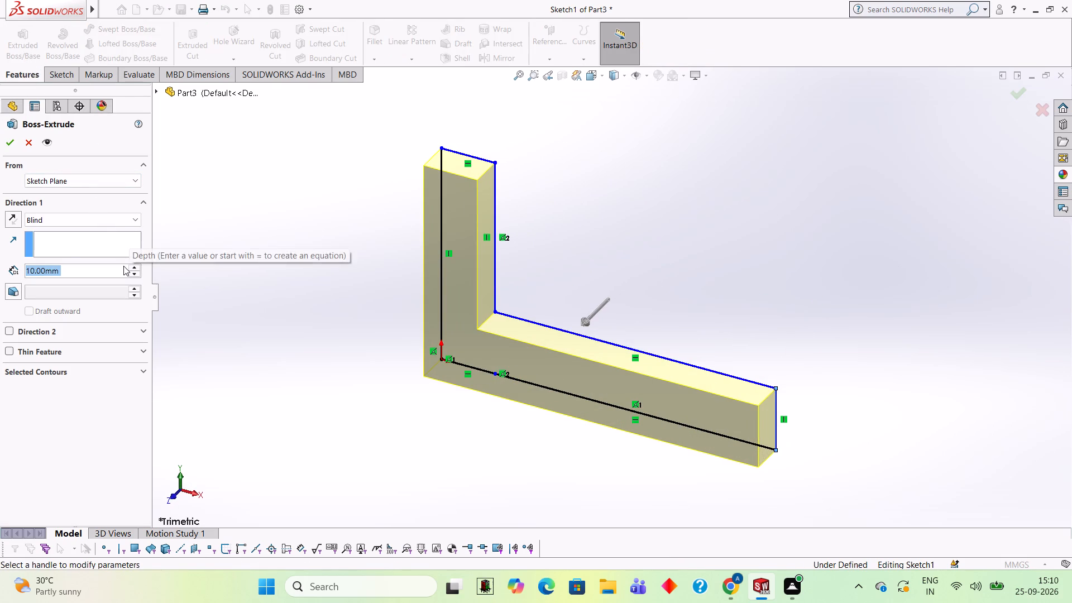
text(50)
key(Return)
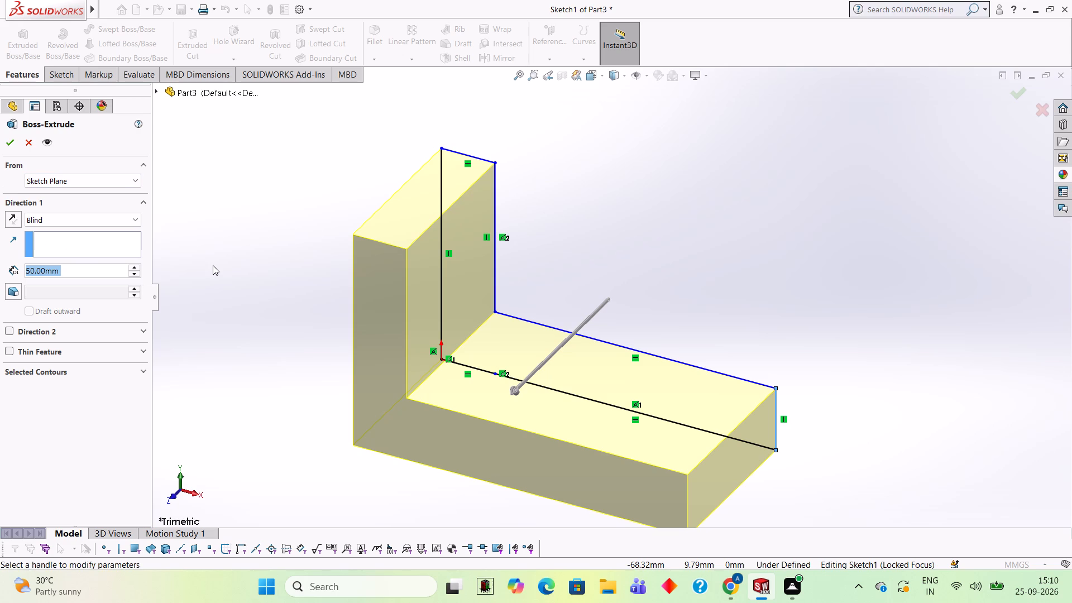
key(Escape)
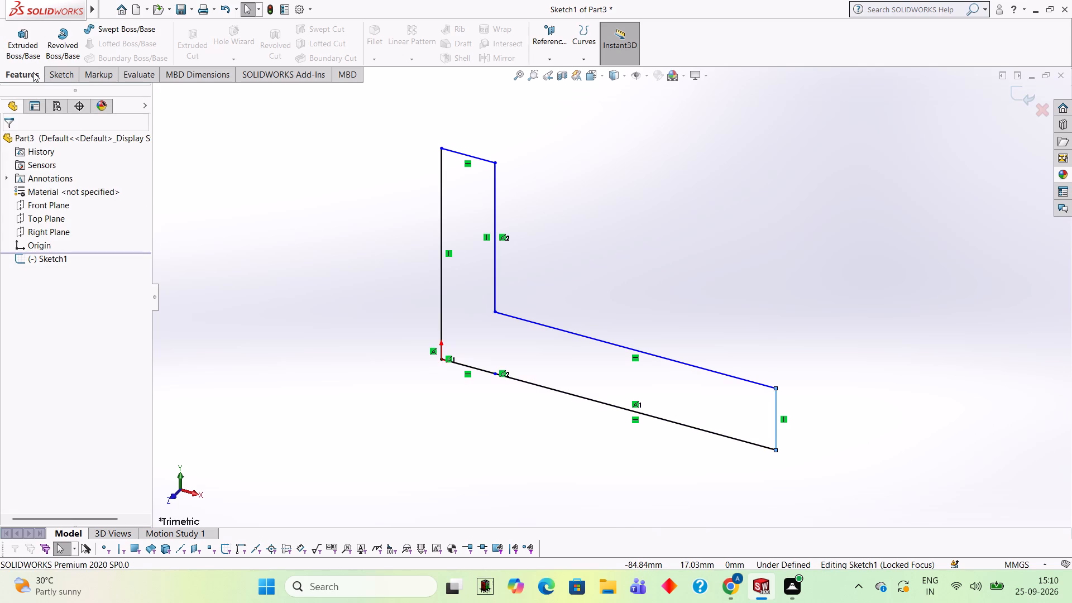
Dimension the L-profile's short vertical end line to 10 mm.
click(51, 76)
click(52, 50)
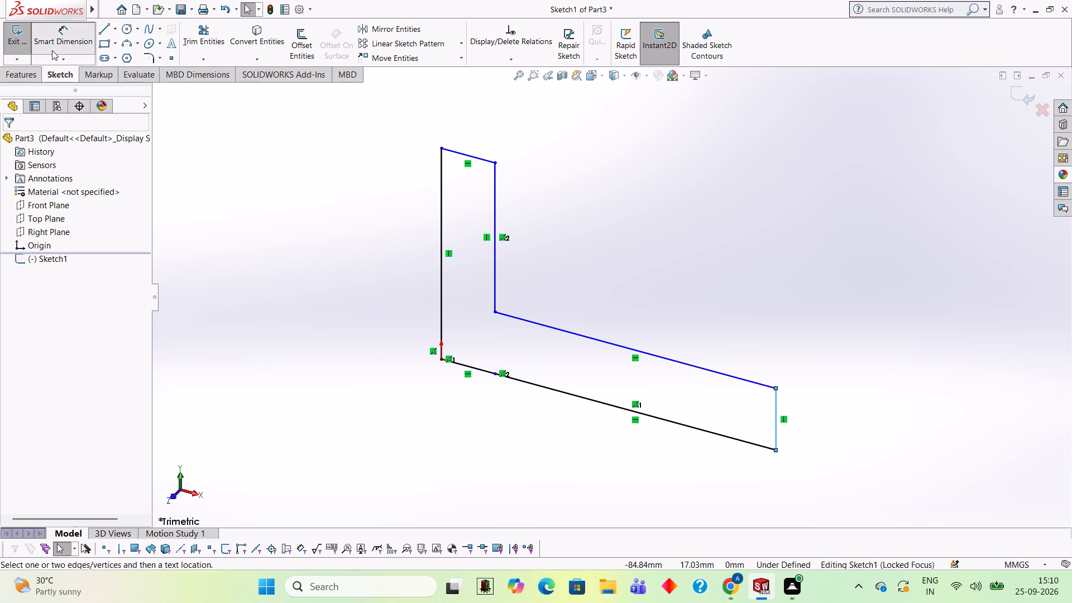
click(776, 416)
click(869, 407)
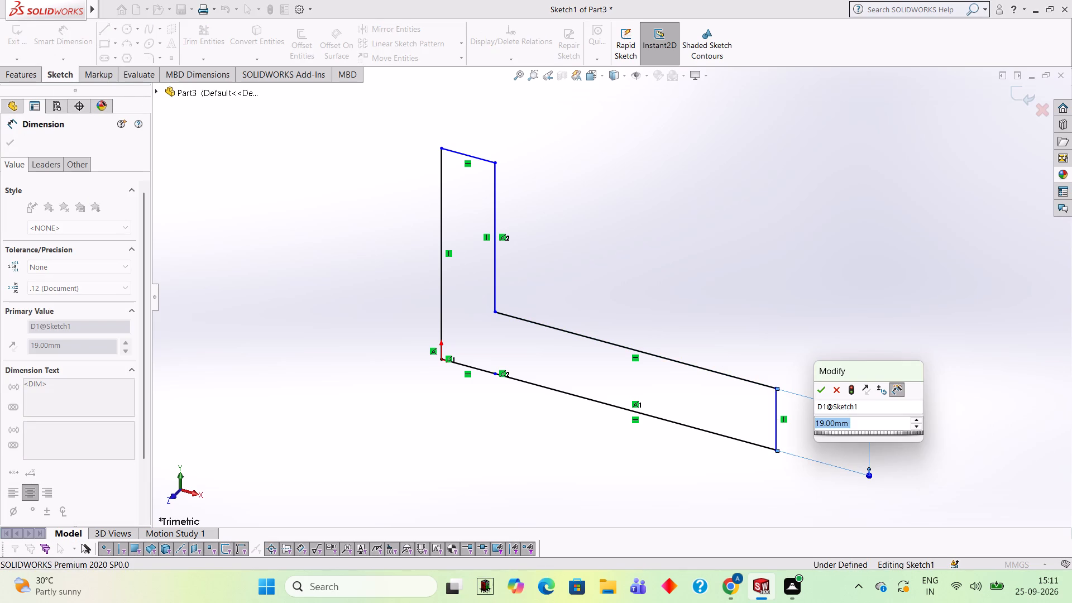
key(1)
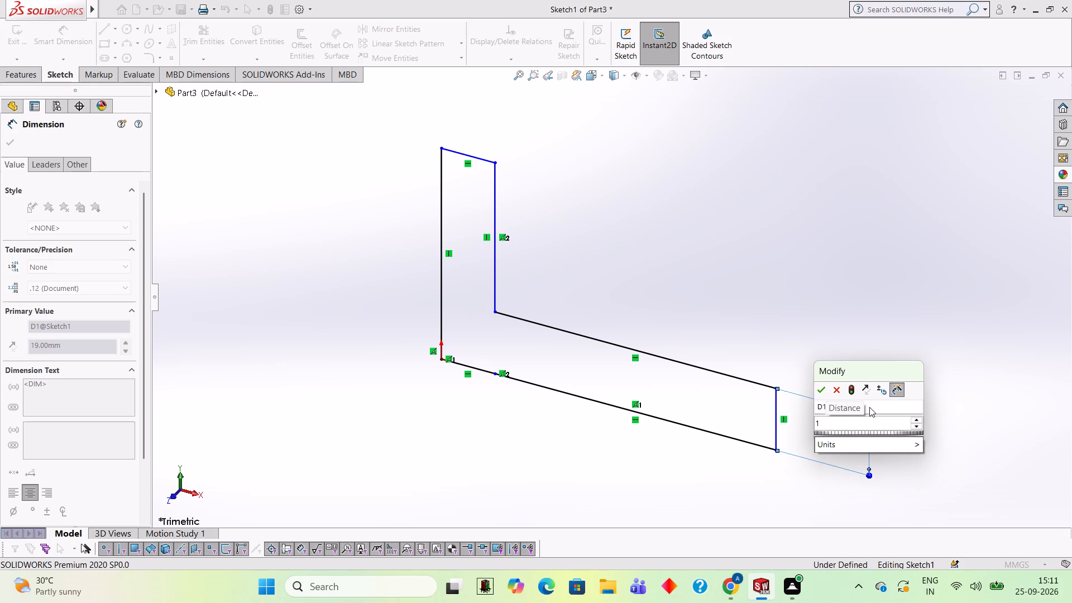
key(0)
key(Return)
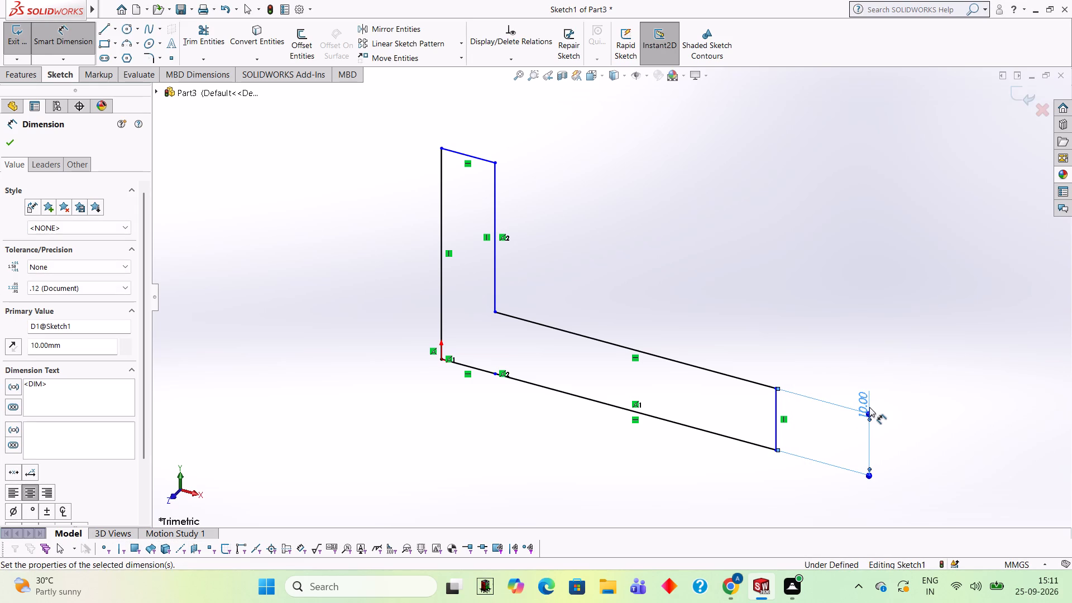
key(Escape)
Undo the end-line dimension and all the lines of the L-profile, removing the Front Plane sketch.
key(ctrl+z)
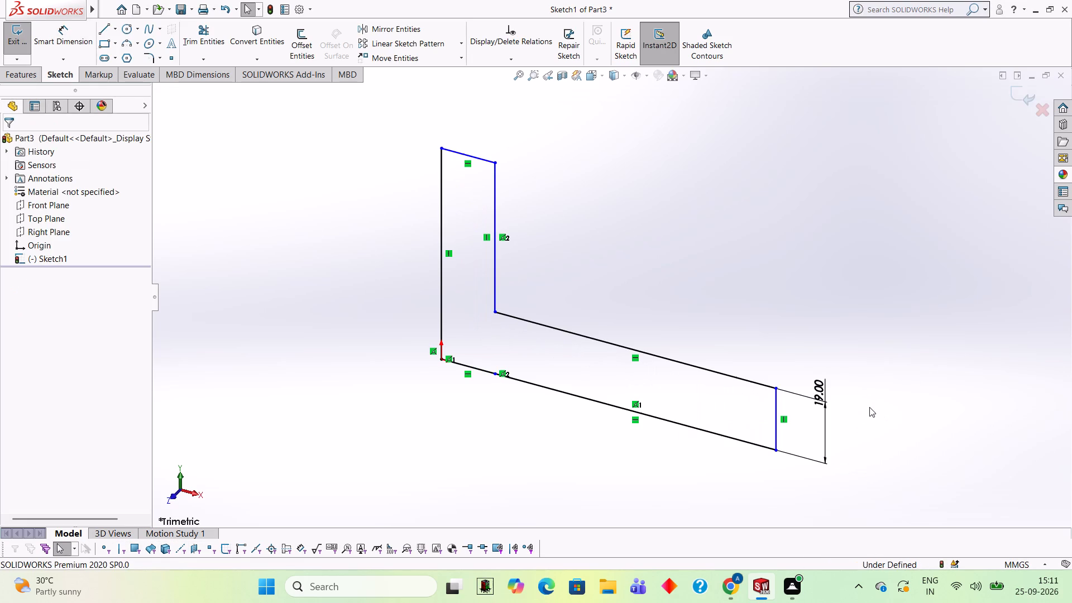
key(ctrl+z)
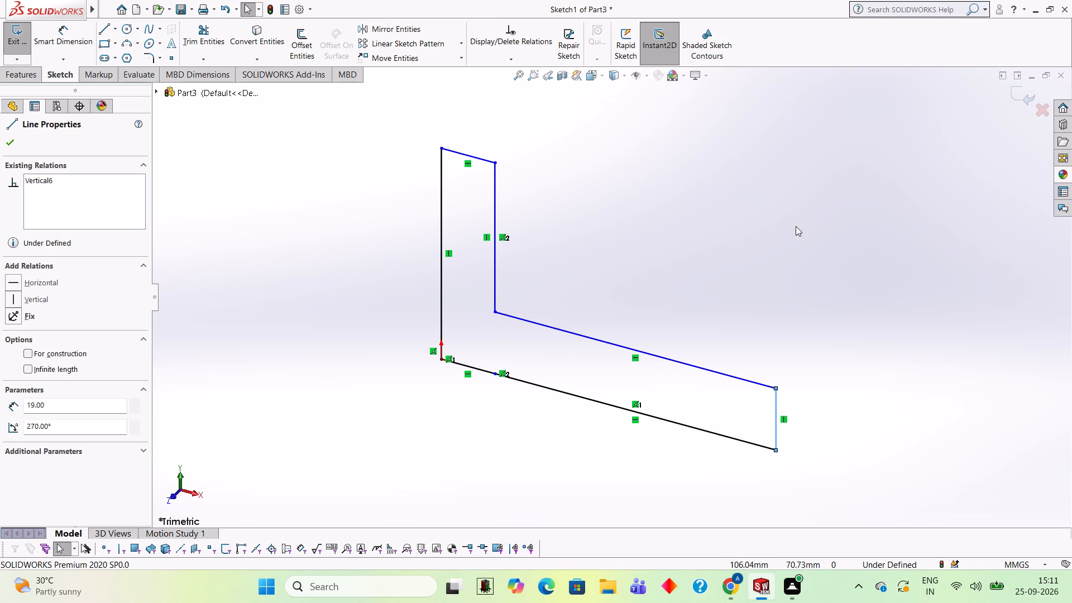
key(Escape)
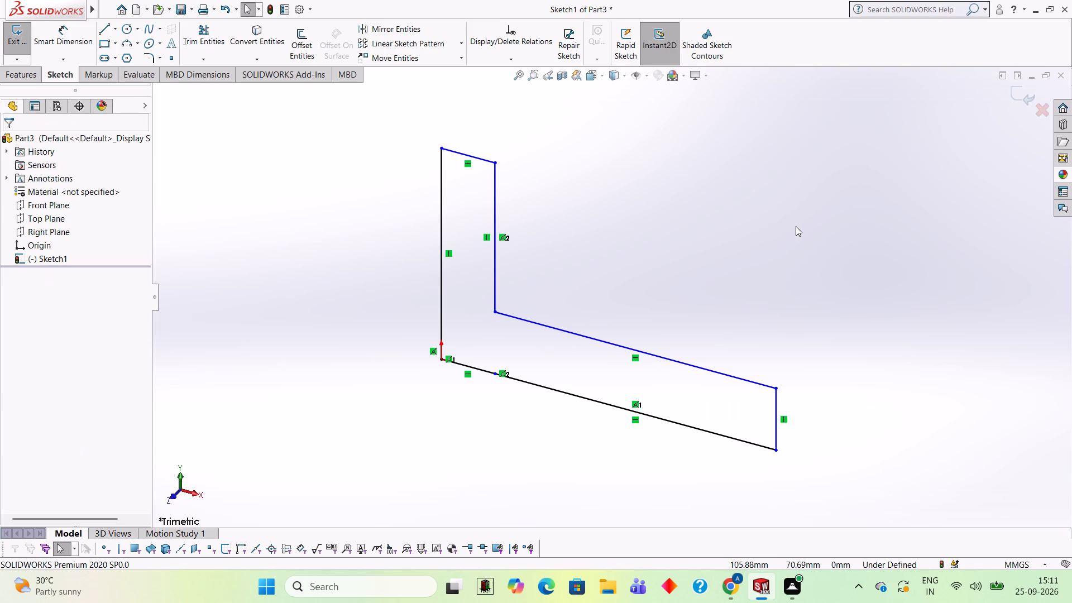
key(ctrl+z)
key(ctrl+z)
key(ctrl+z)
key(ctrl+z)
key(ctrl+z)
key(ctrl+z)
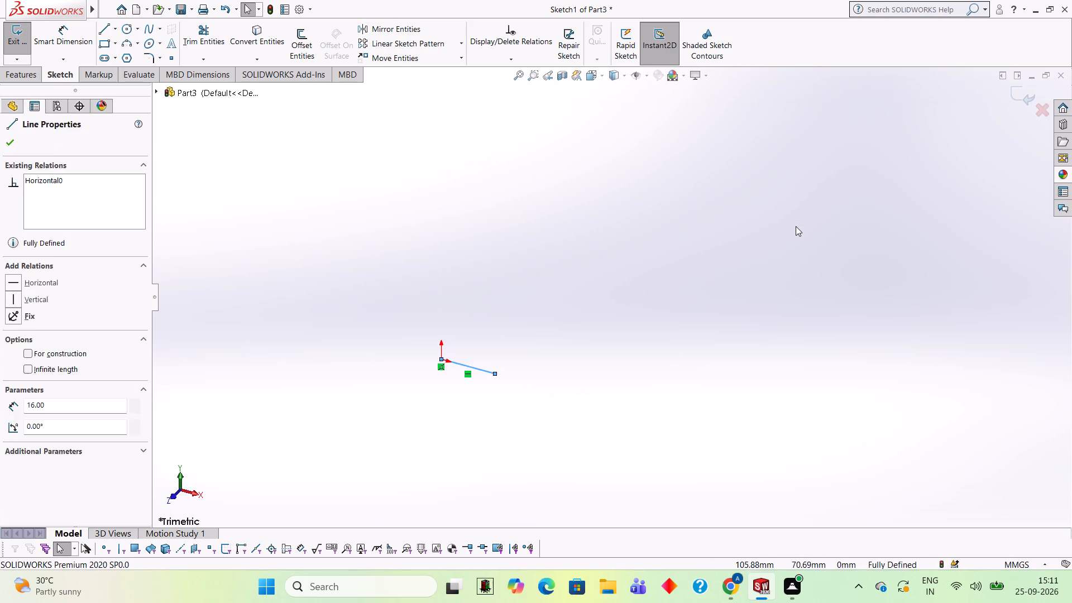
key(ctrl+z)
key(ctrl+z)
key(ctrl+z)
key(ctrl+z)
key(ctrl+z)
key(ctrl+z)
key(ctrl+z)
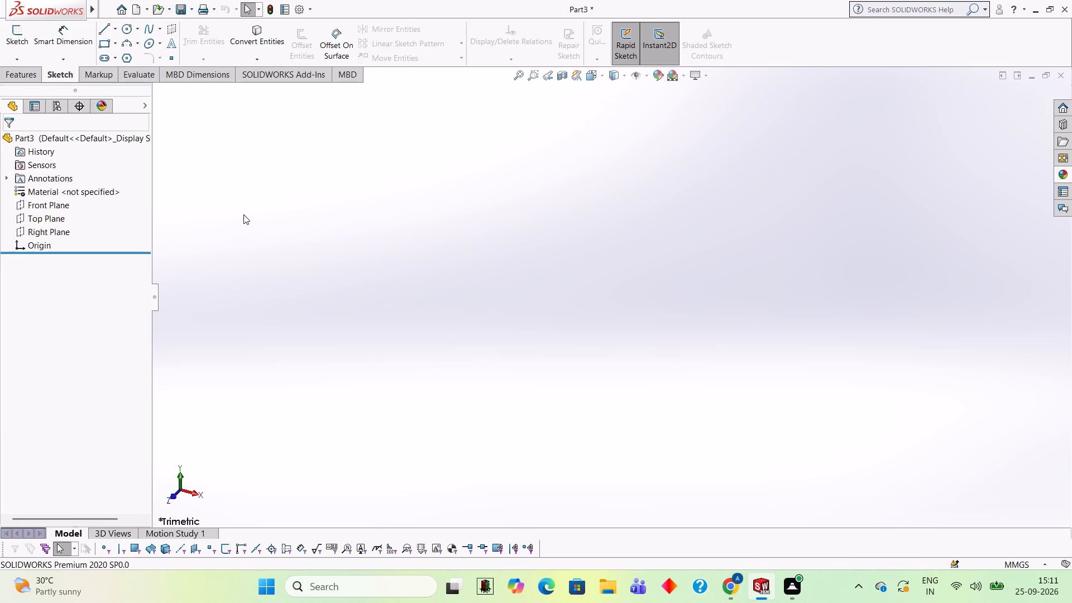
Start a new sketch on the Front Plane and draw lines from the origin: 16 mm and 84 mm horizontally, then 10 mm up.
click(41, 201)
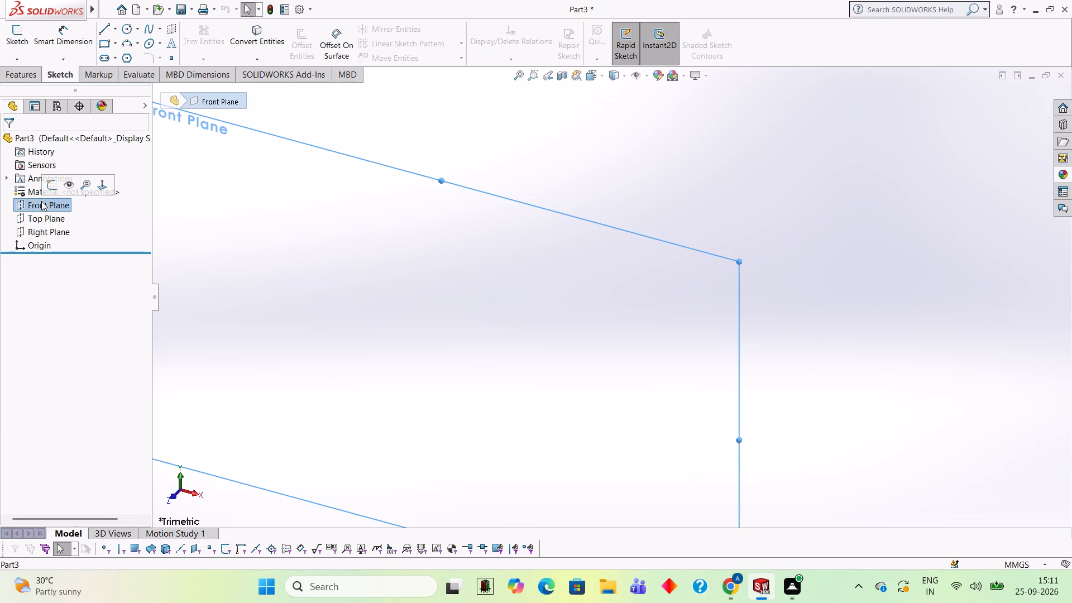
click(59, 180)
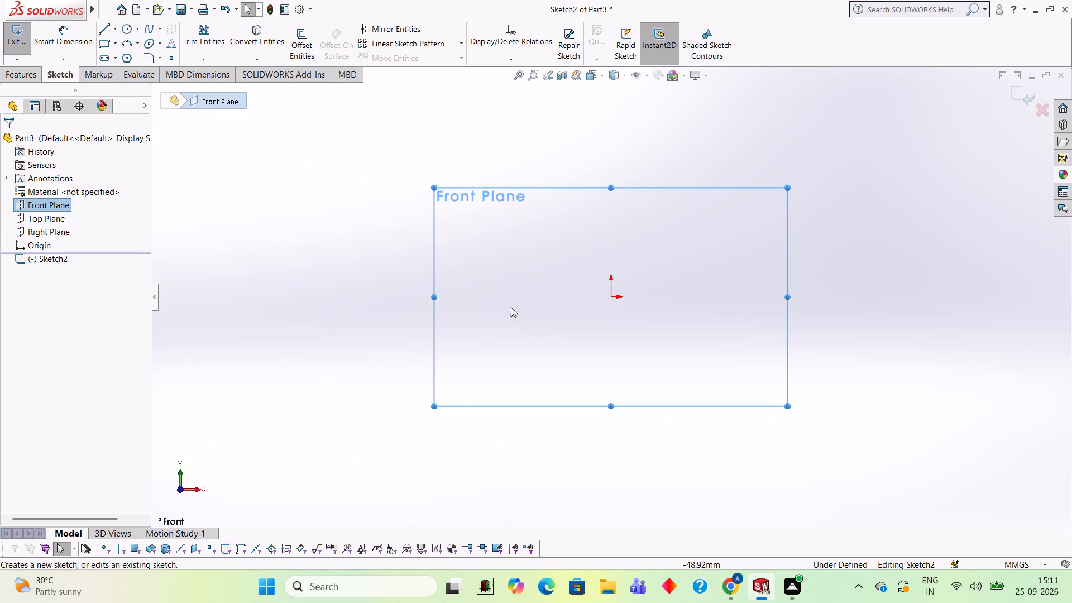
click(505, 295)
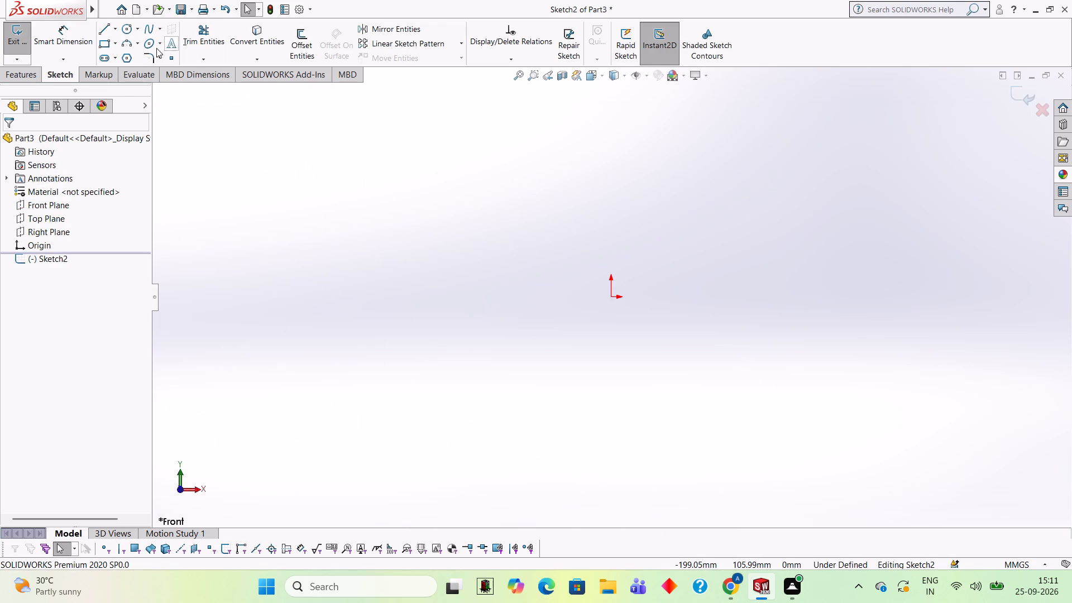
click(103, 29)
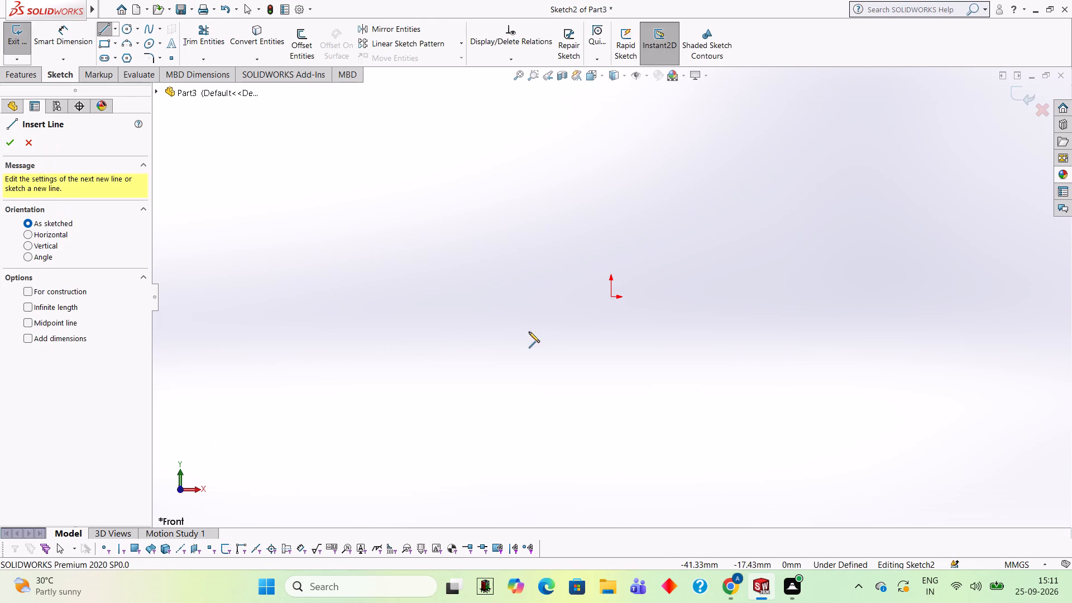
click(610, 295)
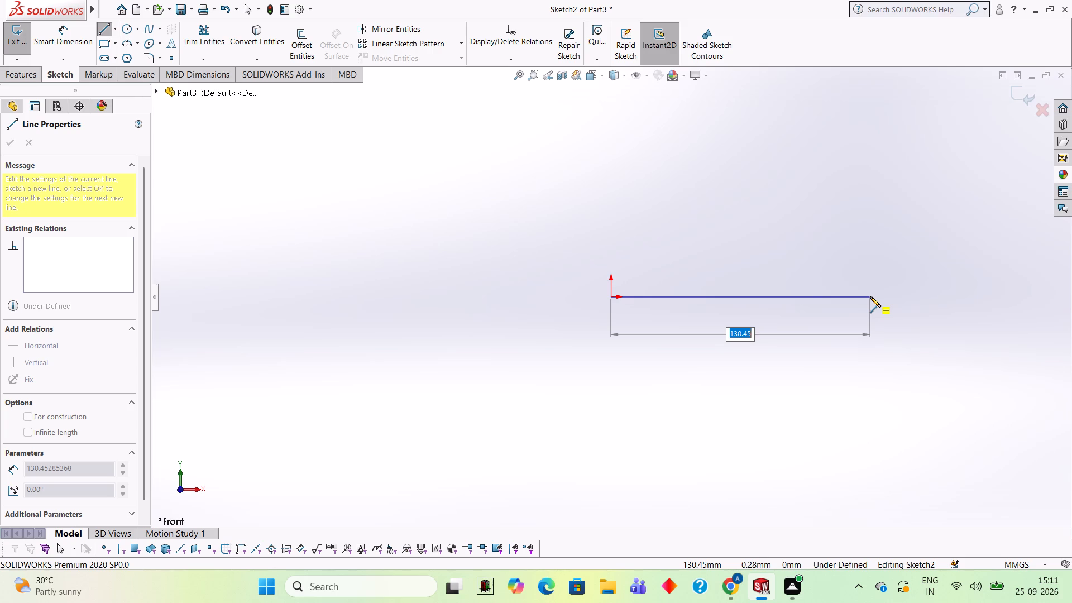
text(16)
key(Return)
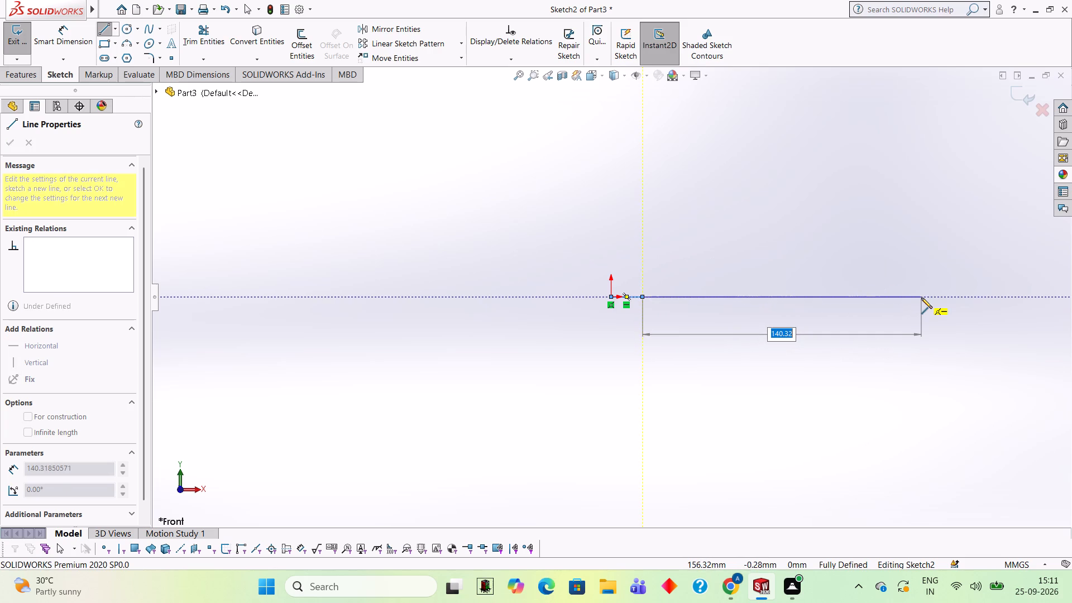
text(84)
key(Return)
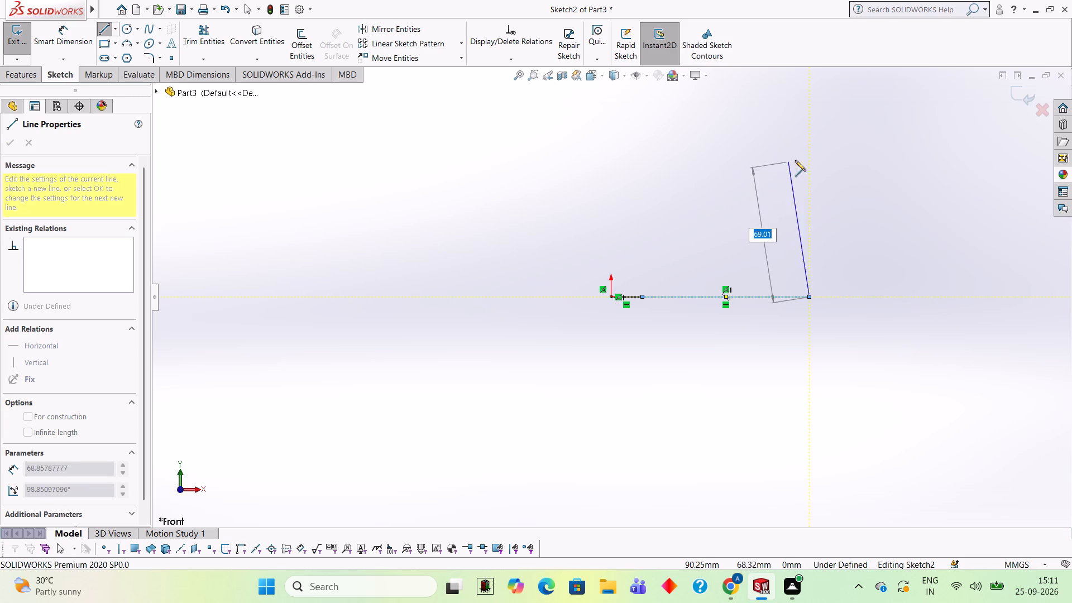
text(10)
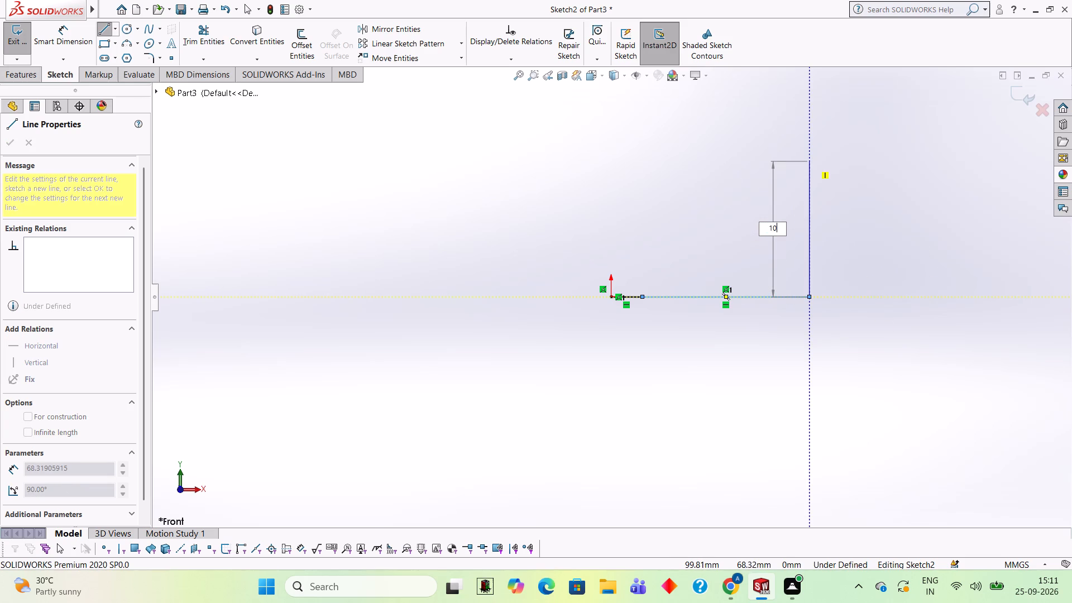
key(Return)
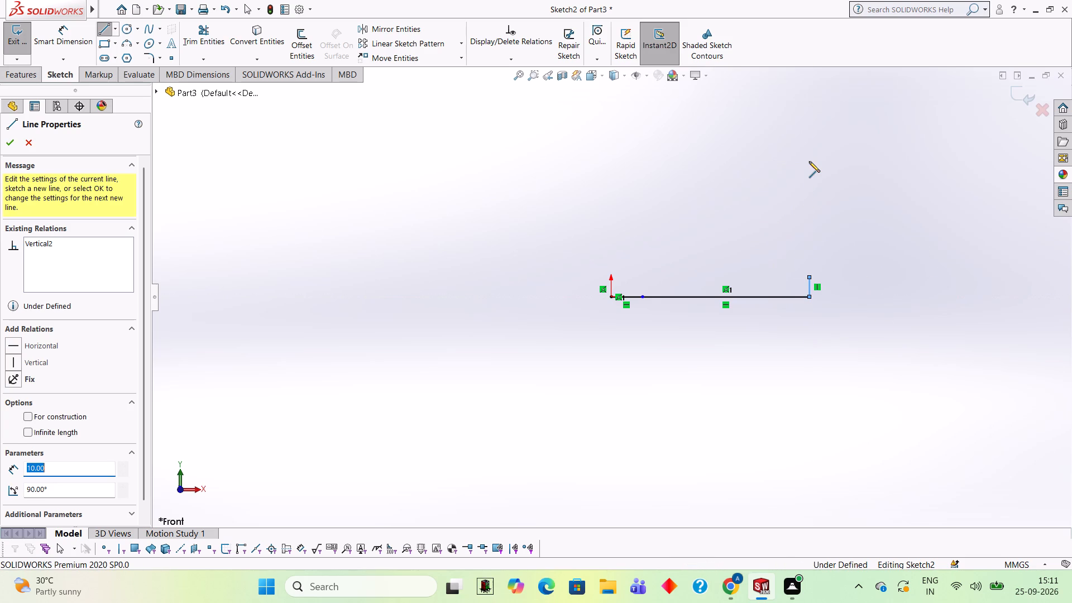
key(Escape)
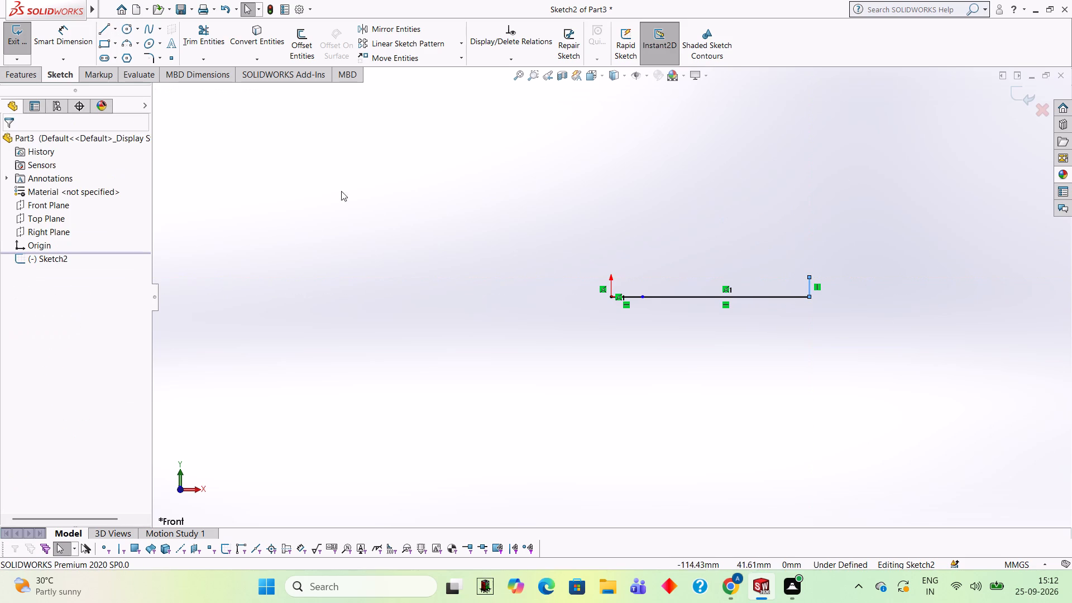
Close the L-profile from the origin with lines 56 mm up, 16 mm across, 46 mm down and 84 mm across to the end line.
click(107, 31)
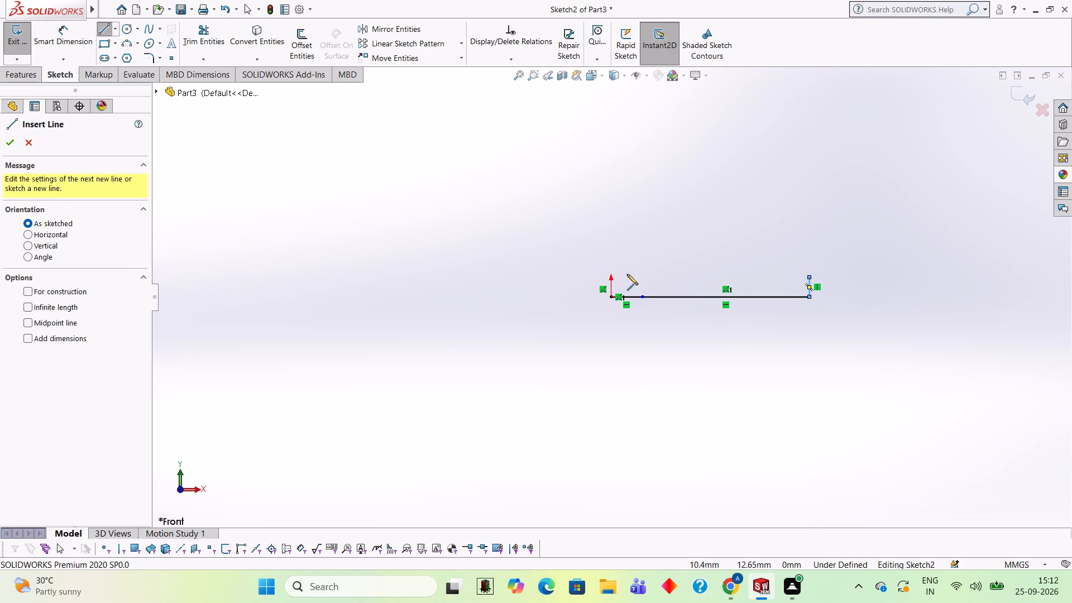
click(610, 299)
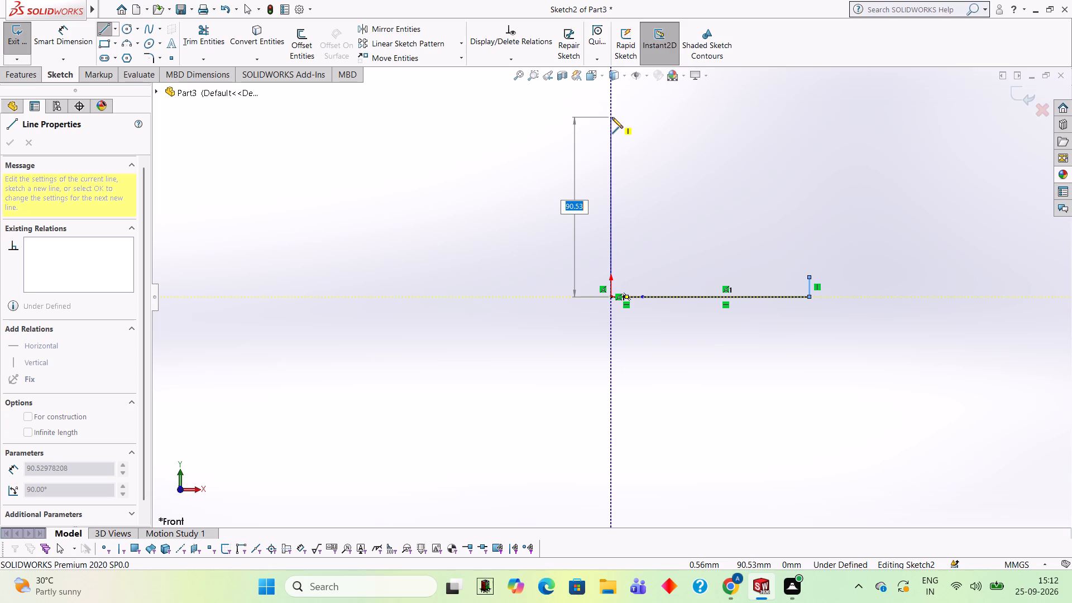
text(56)
key(Return)
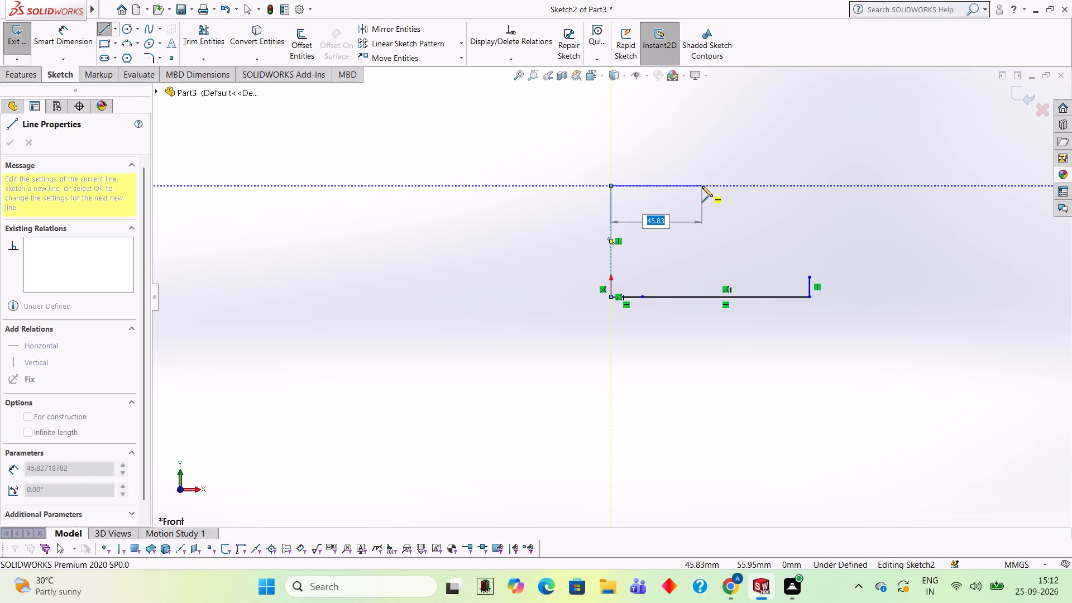
text(16)
key(Return)
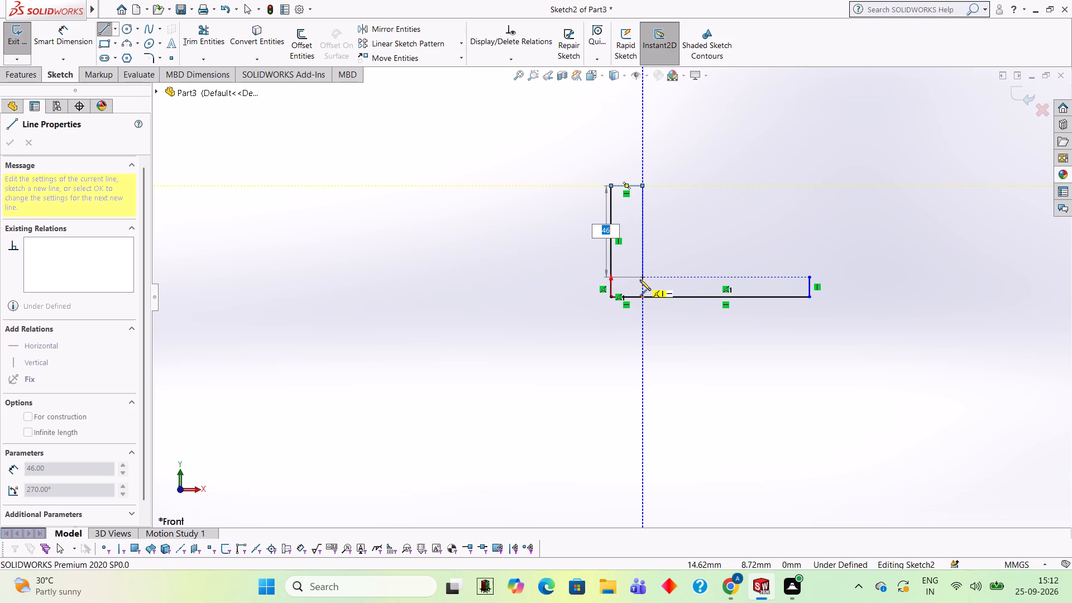
text(46)
key(Return)
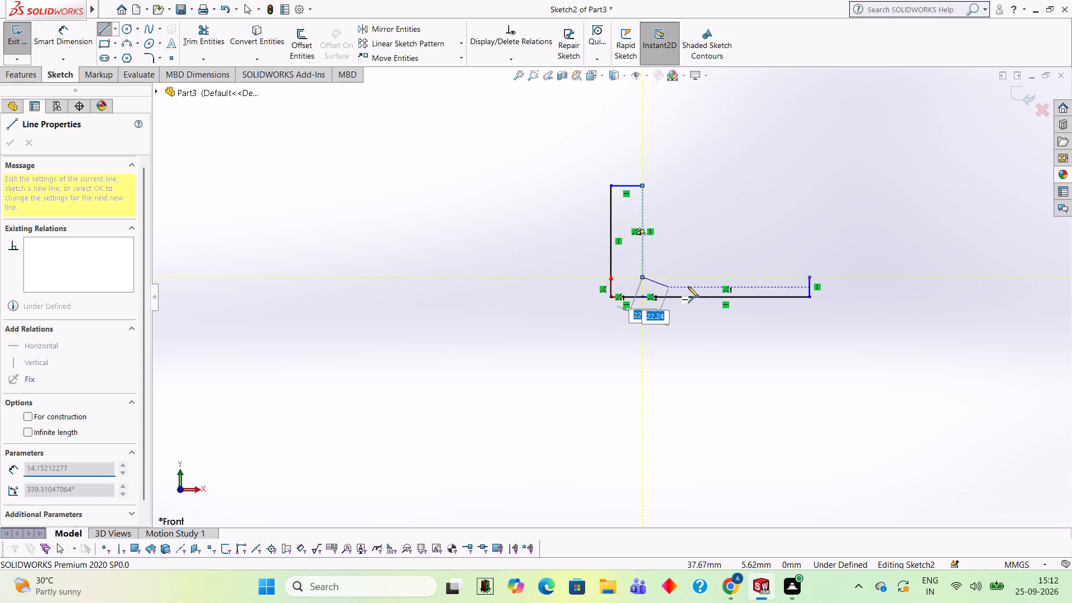
click(808, 276)
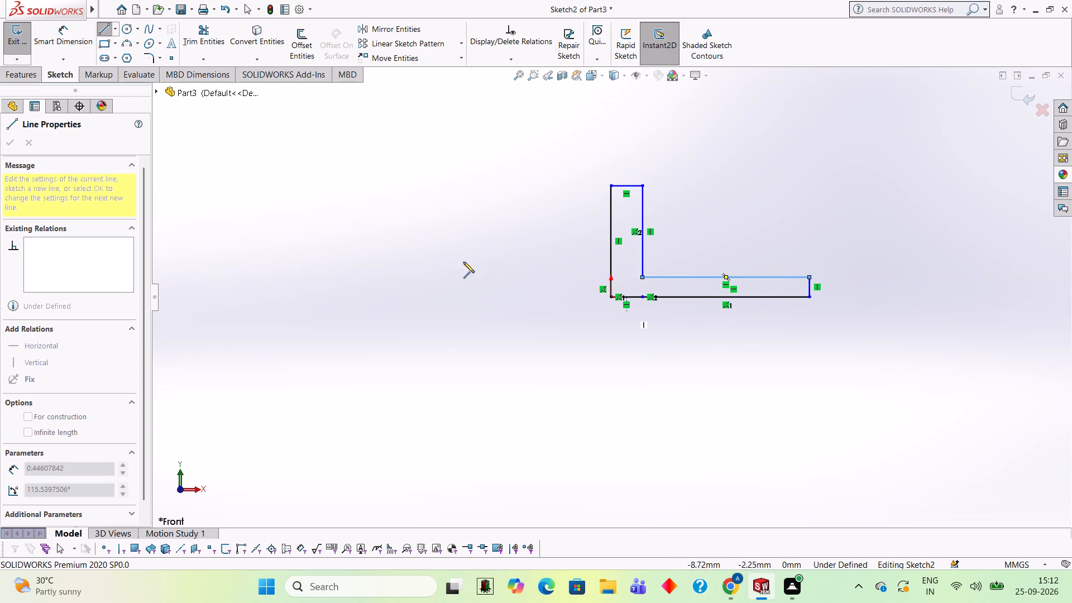
Extrude the L-profile as a blind boss 50 mm deep from the sketch plane.
click(29, 79)
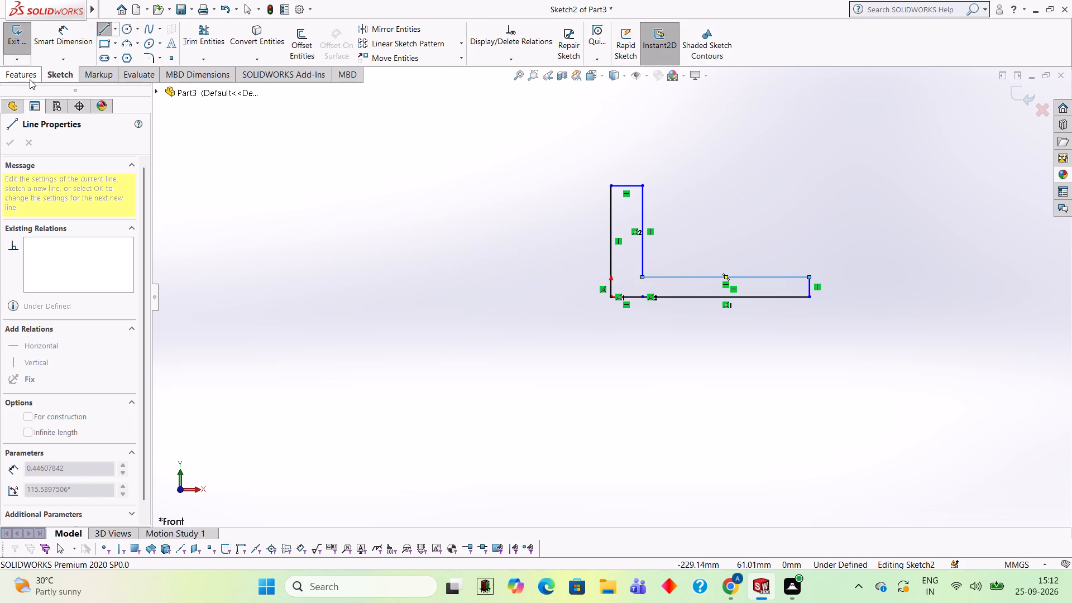
click(27, 55)
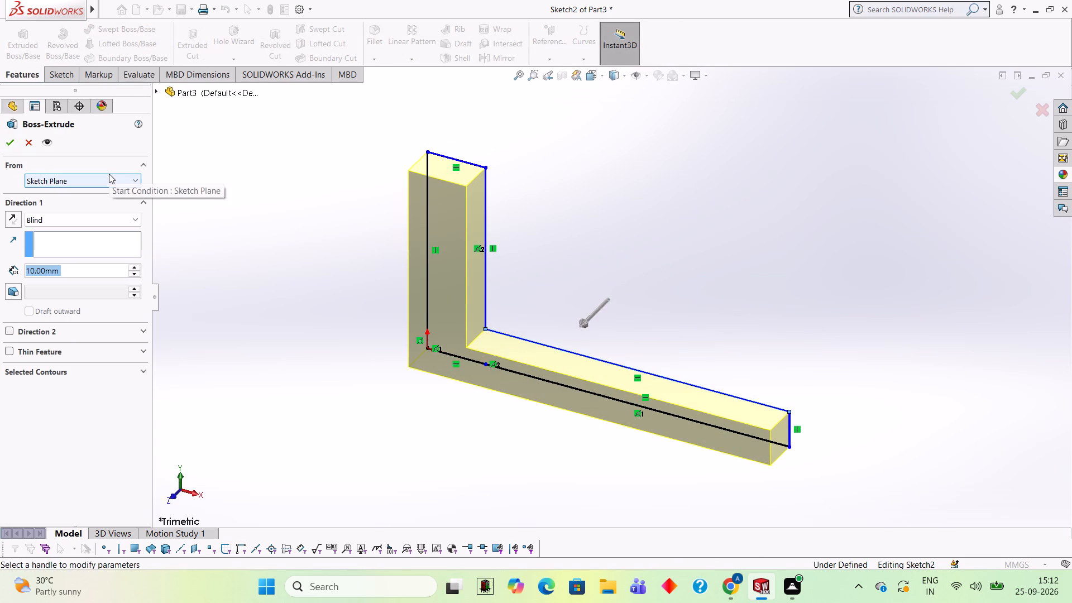
text(50)
key(Return)
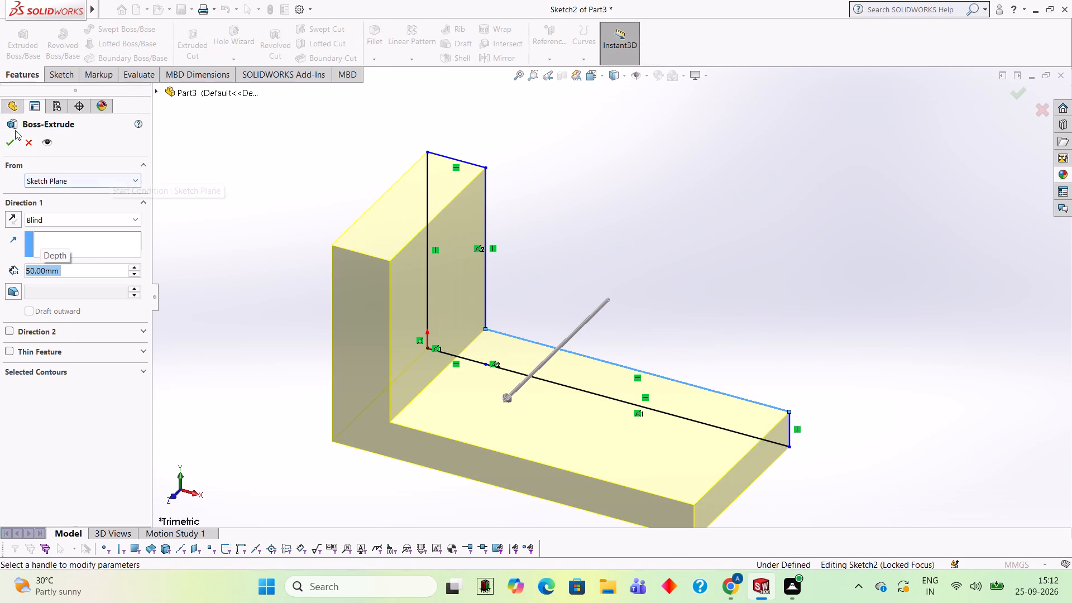
click(16, 141)
click(295, 234)
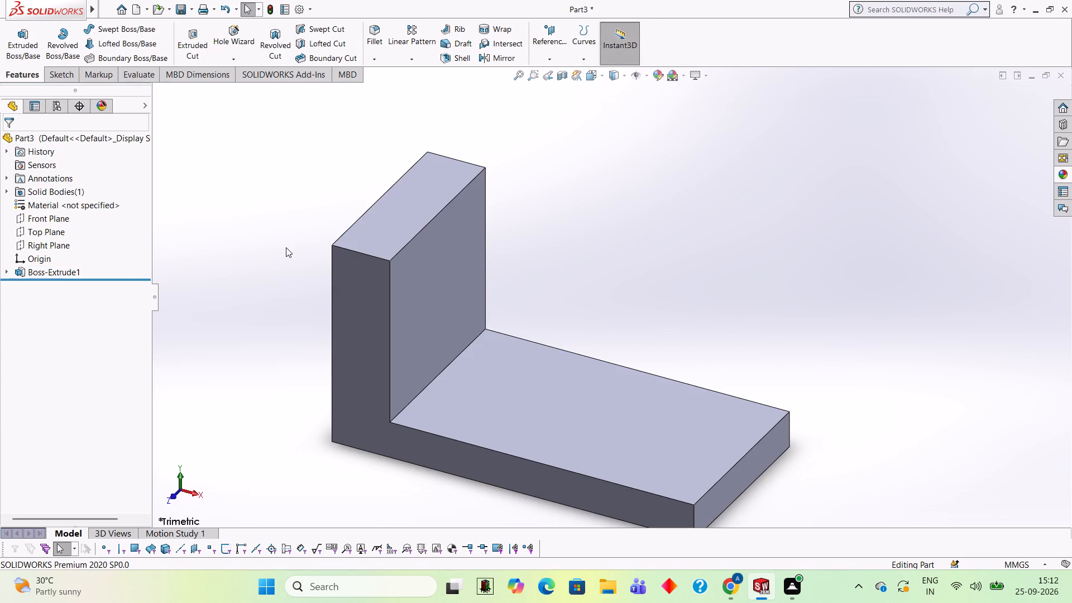
Start a sketch on the end face of the L-bracket's base, viewed face-on, and draw a 54 mm vertical line down from the origin.
scroll(286, 247, up, 2)
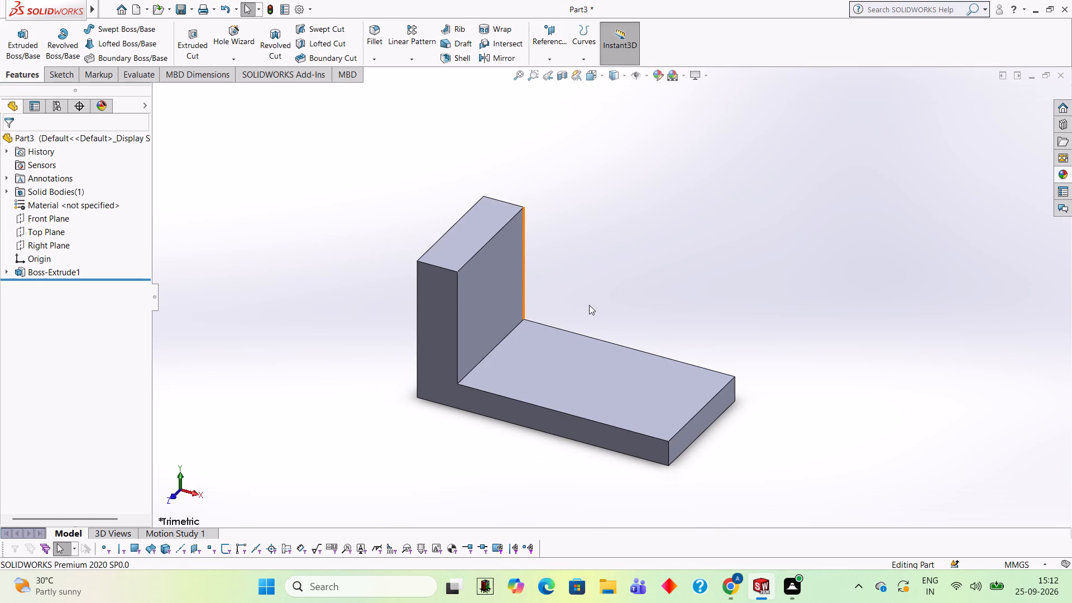
middle_drag(728, 267, 667, 164)
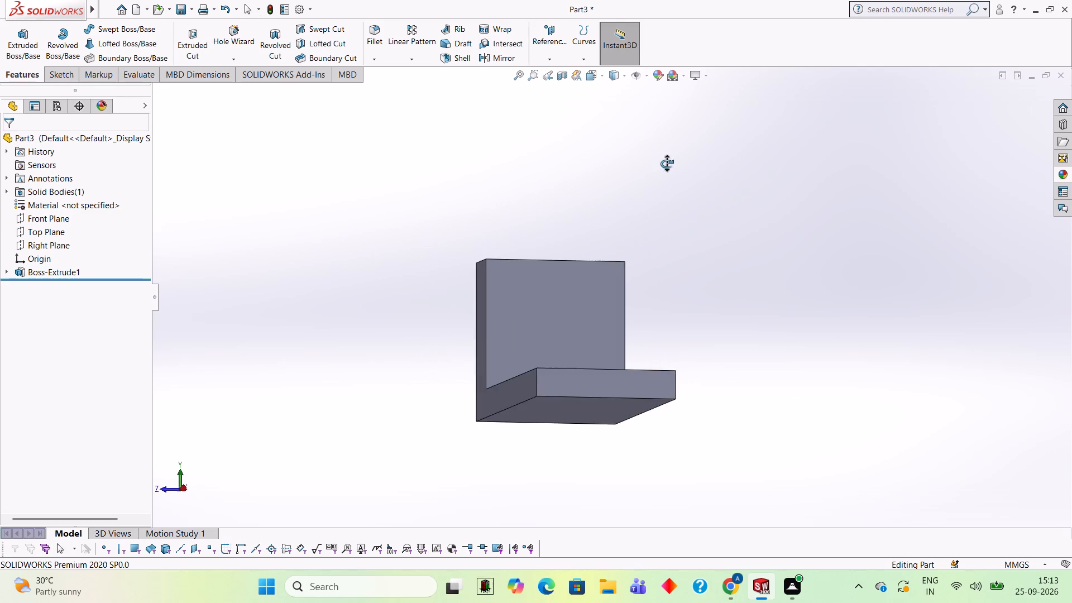
middle_drag(667, 164, 657, 192)
click(598, 411)
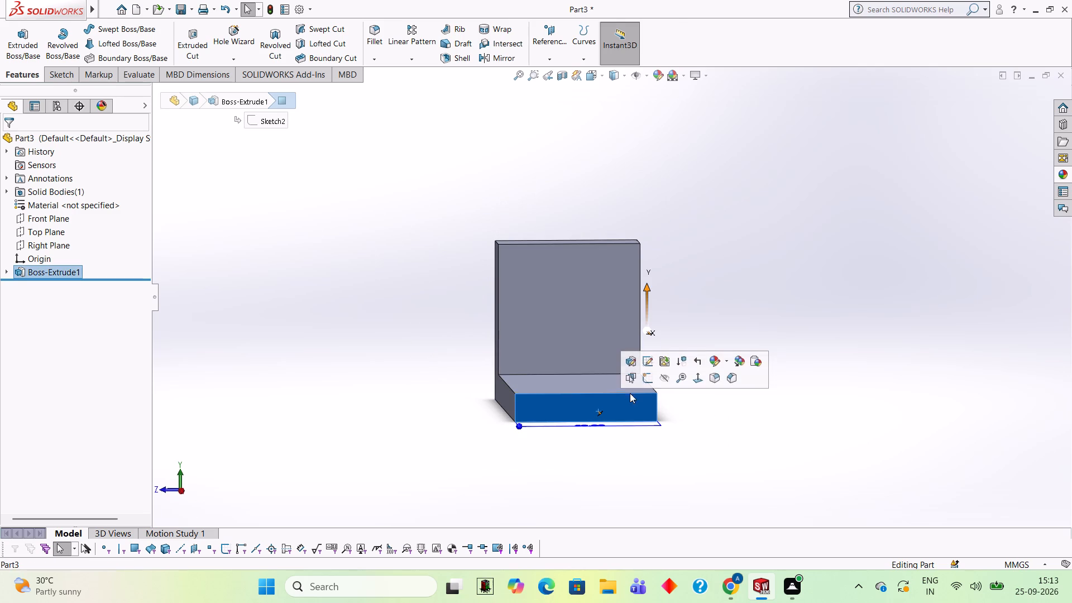
click(652, 377)
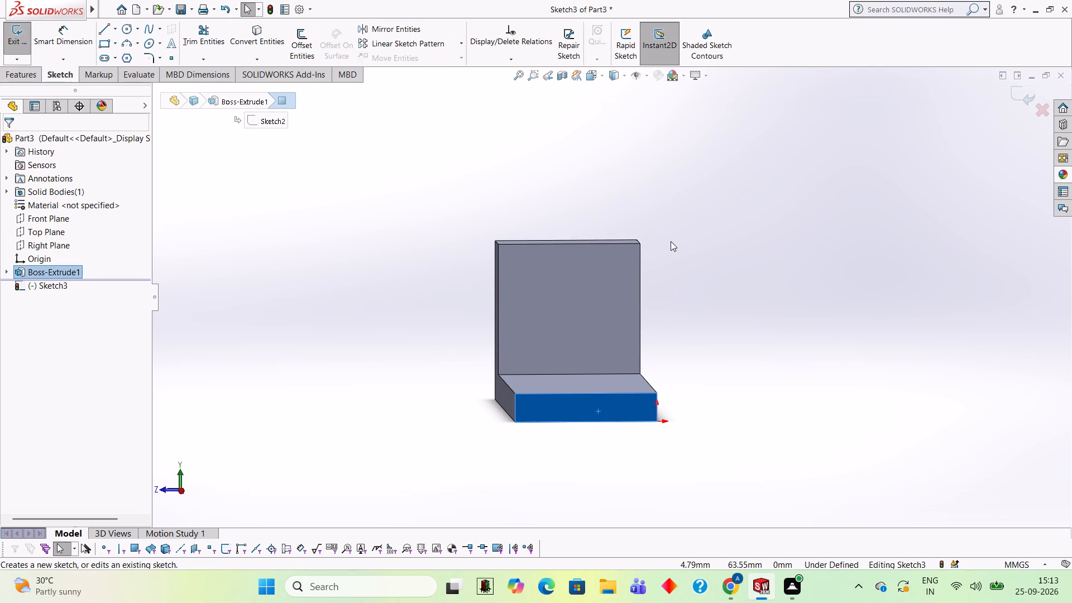
key(ctrl+8)
scroll(667, 242, up, 3)
scroll(611, 303, down, 1)
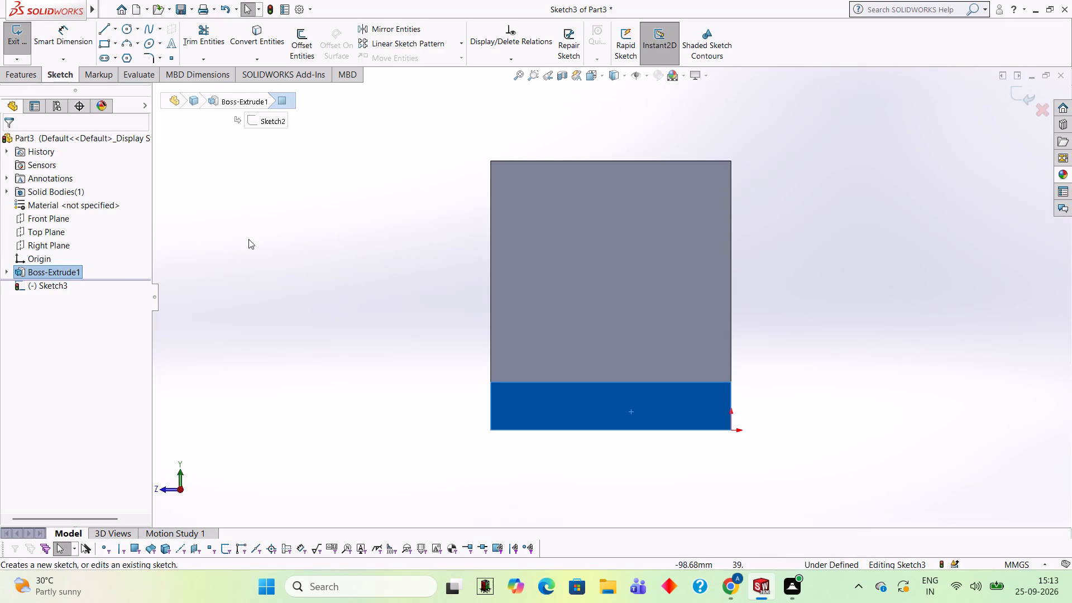
click(99, 32)
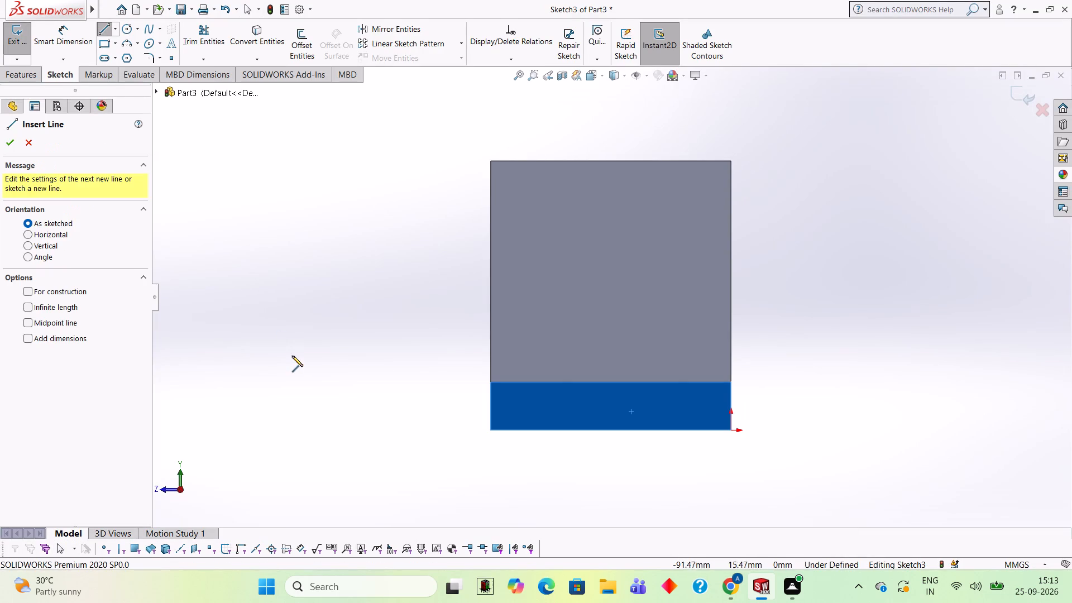
click(731, 430)
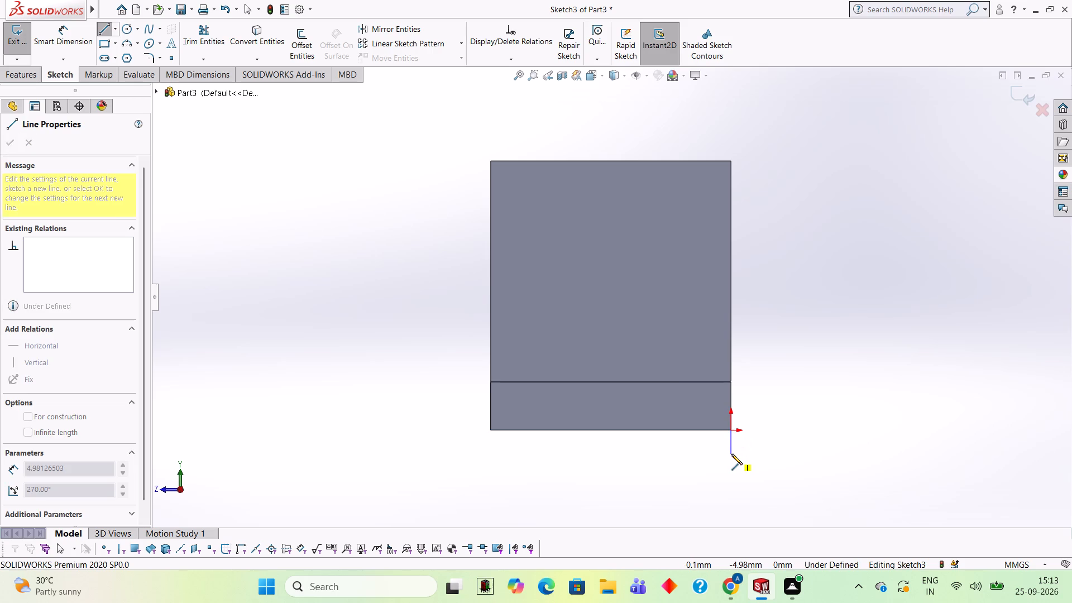
scroll(731, 454, down, 2)
scroll(731, 454, up, 2)
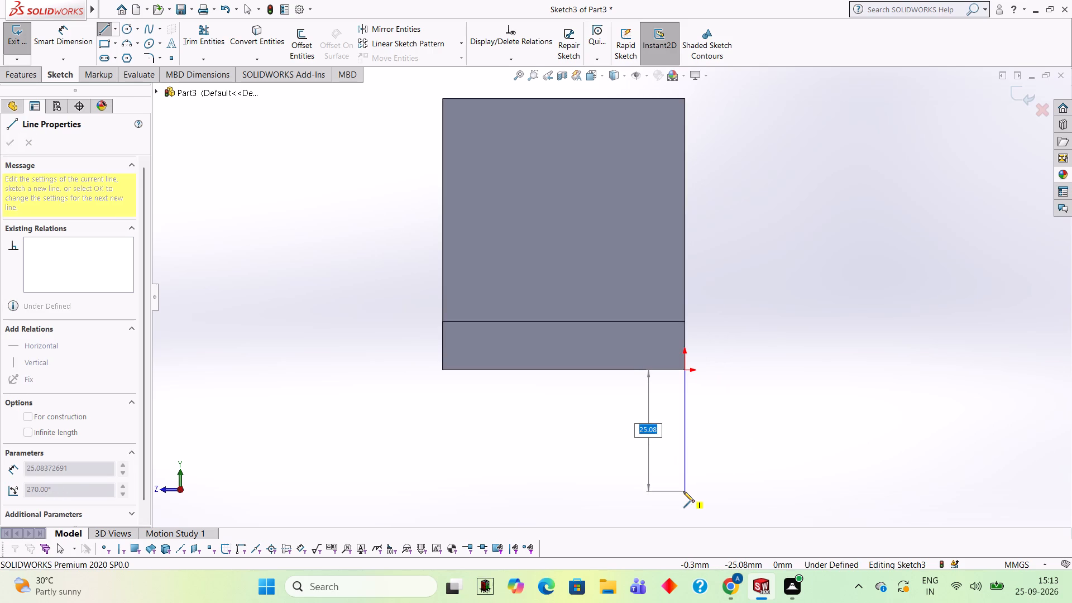
text(54)
key(Return)
Continue from the vertical line's lower end with a 70 mm horizontal line toward and past the bracket's far side, then a 19 mm line up.
scroll(683, 491, down, 3)
scroll(683, 491, up, 5)
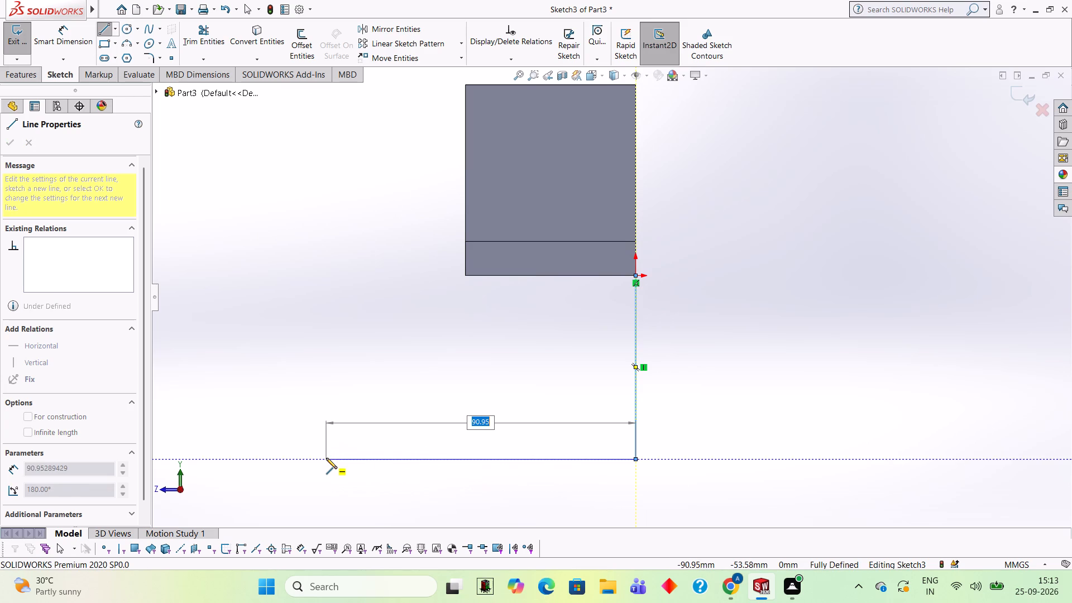
text(70)
key(Return)
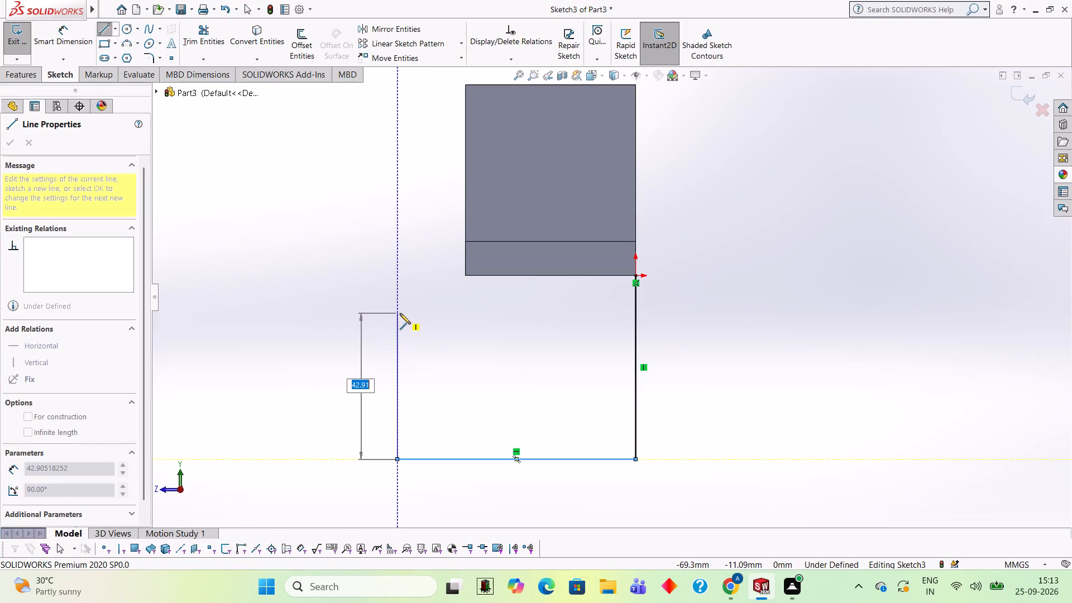
text(19)
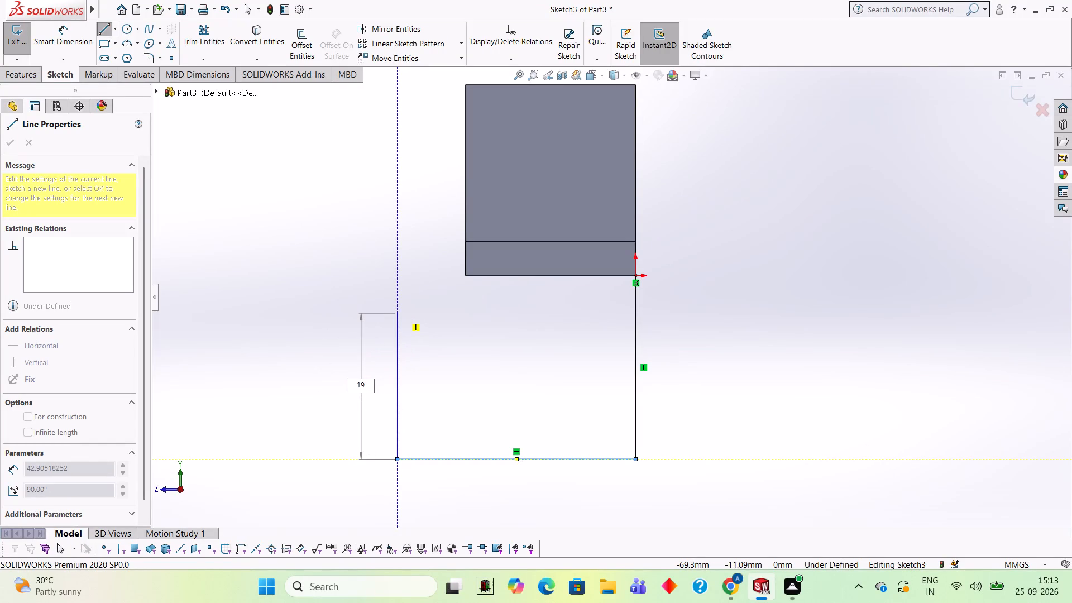
key(Return)
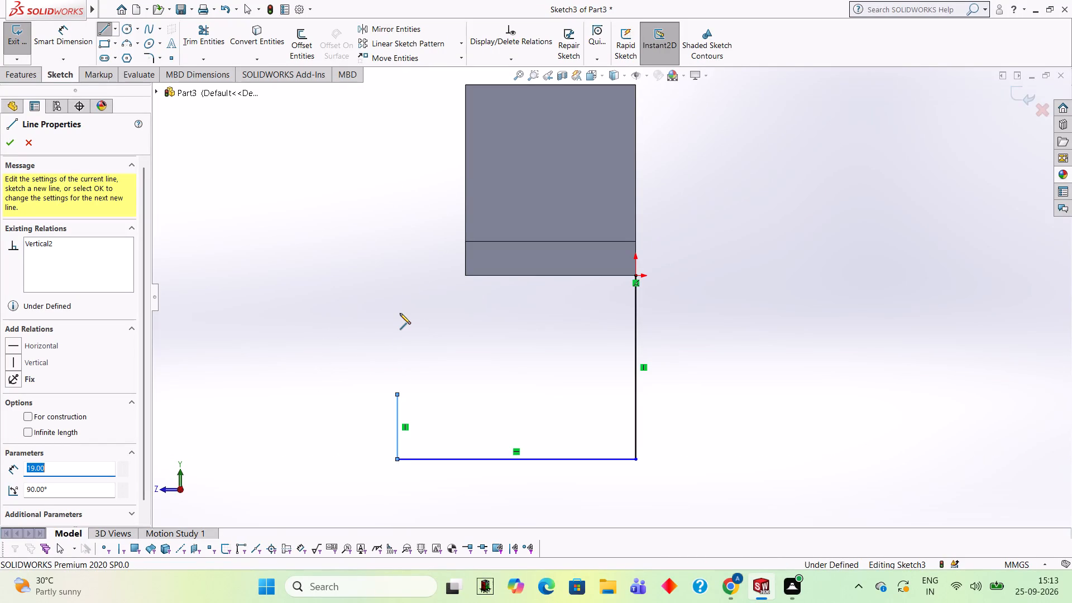
key(Escape)
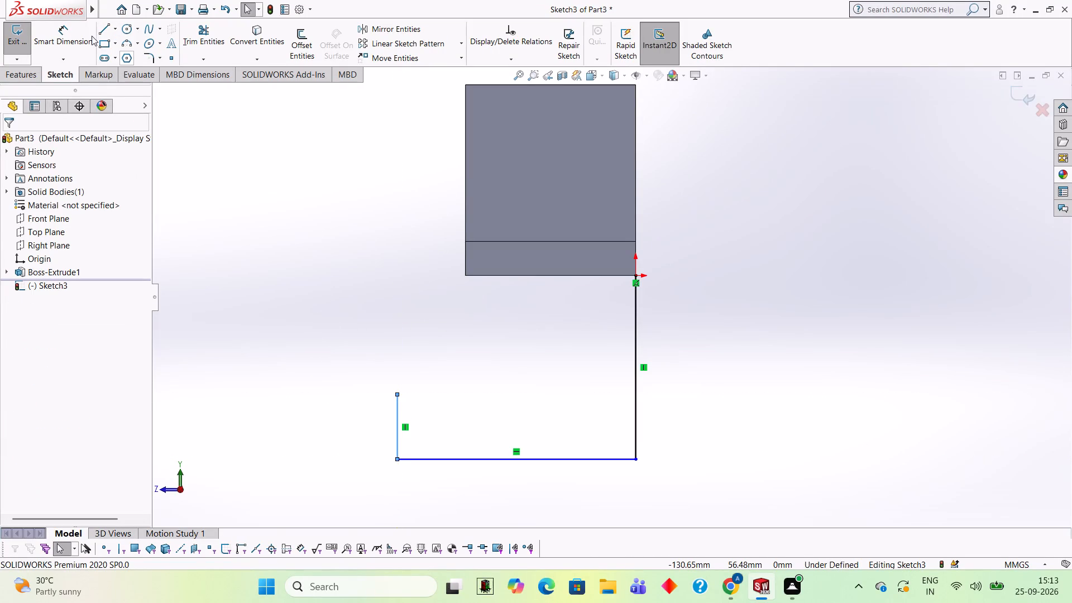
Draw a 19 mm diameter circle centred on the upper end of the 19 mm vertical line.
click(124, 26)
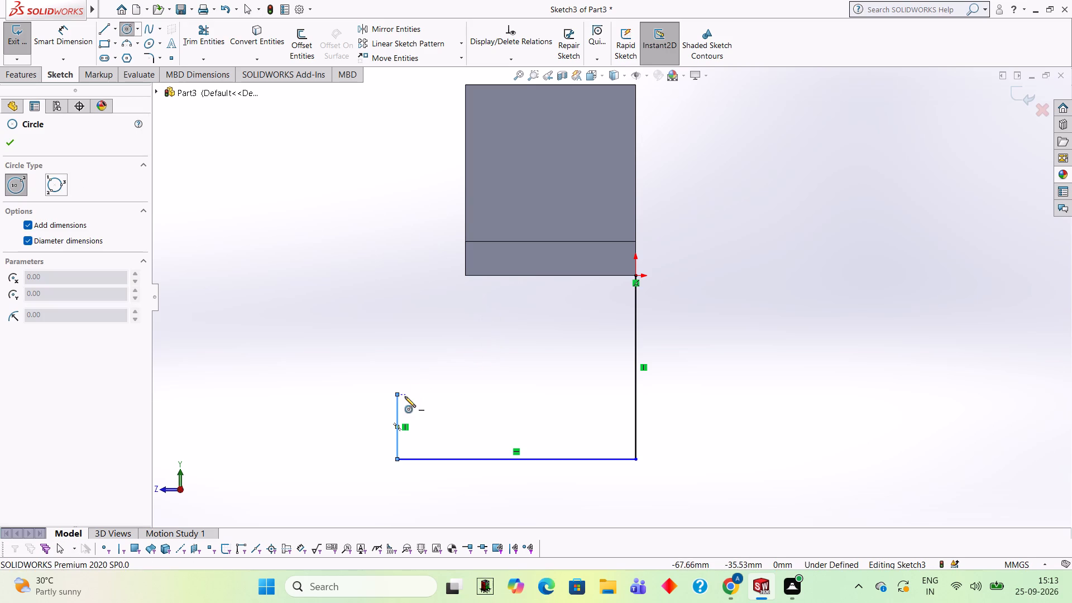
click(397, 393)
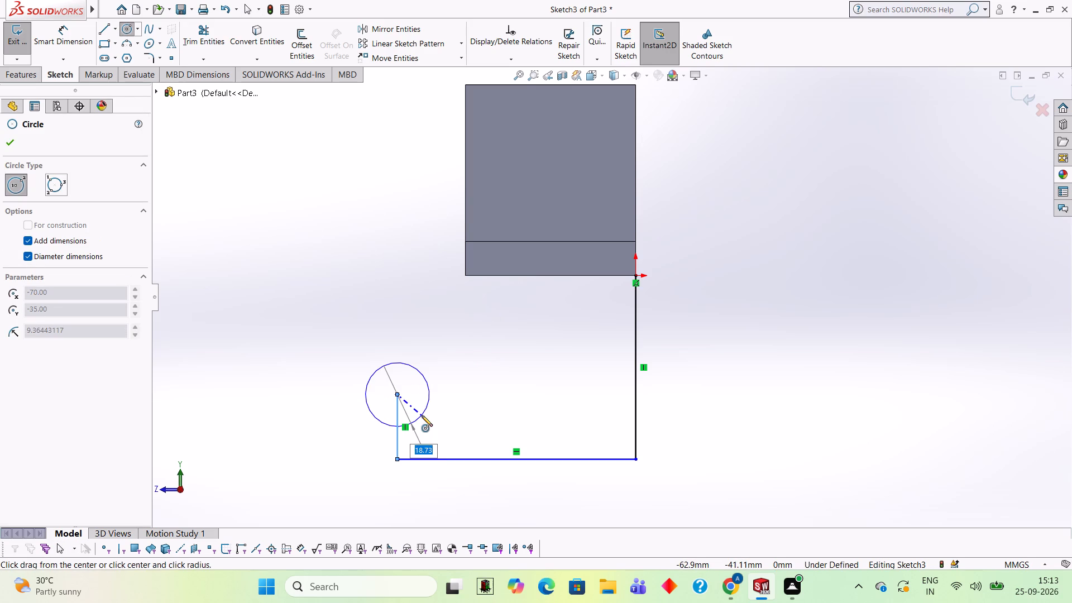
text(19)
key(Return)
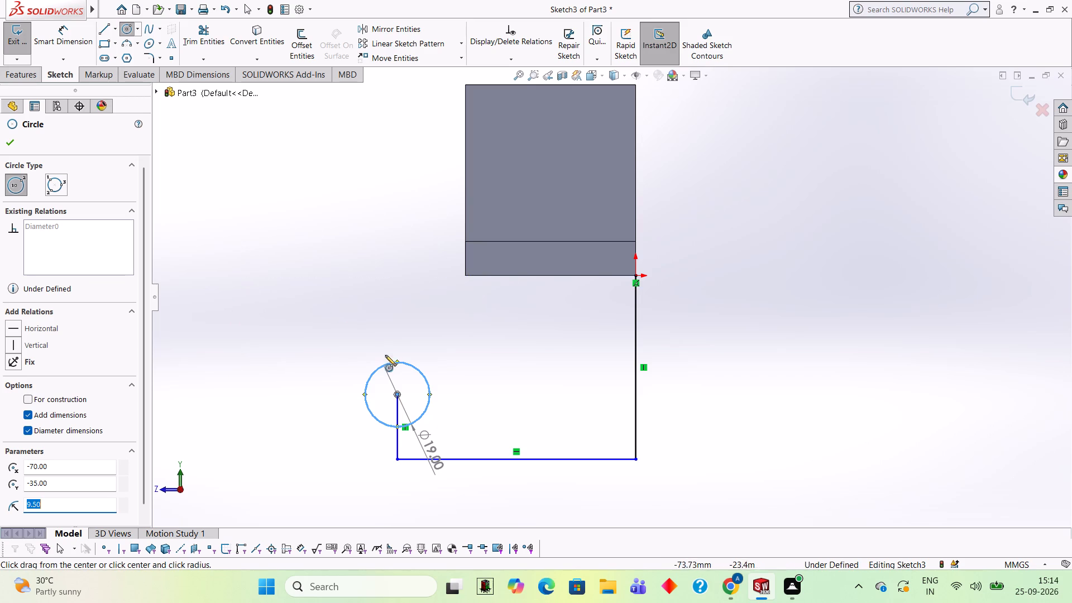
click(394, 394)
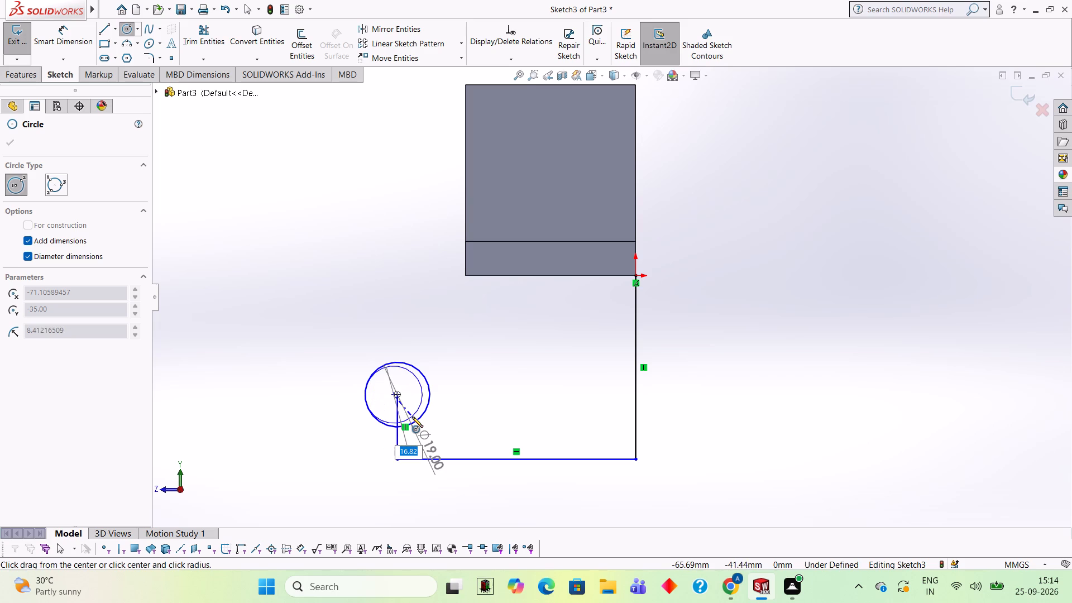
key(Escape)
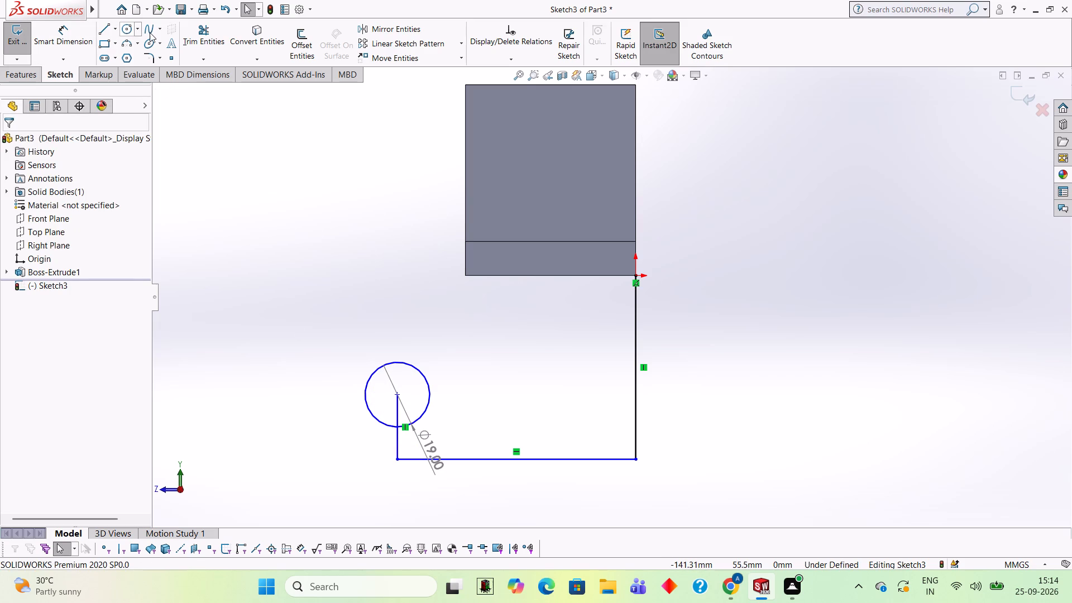
With automatic and diameter dimensioning turned off, draw a circle of 19 mm radius centred on the short vertical line's upper end.
click(127, 28)
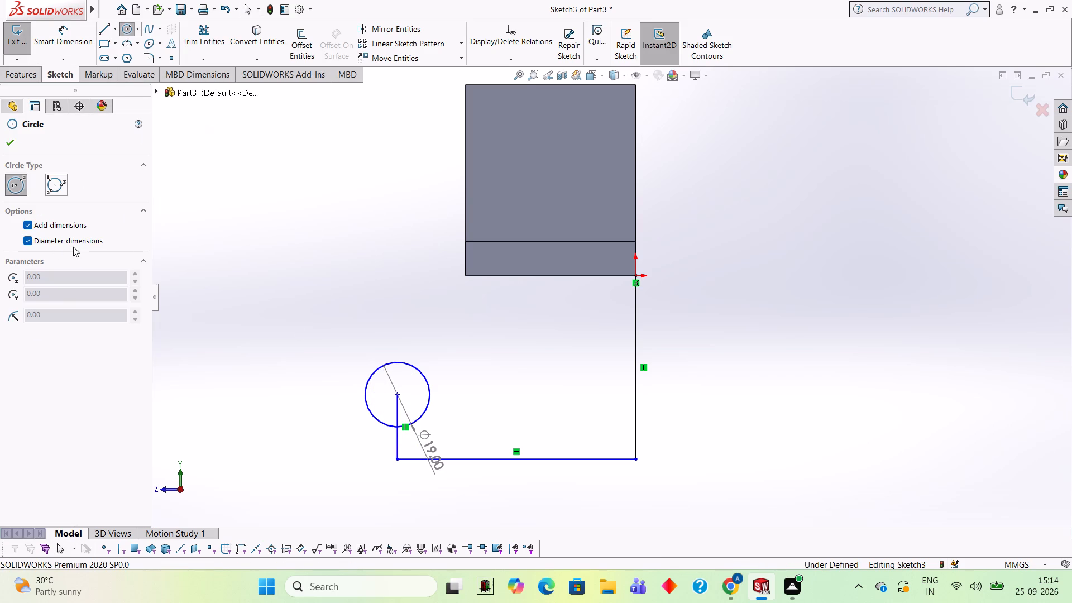
click(28, 237)
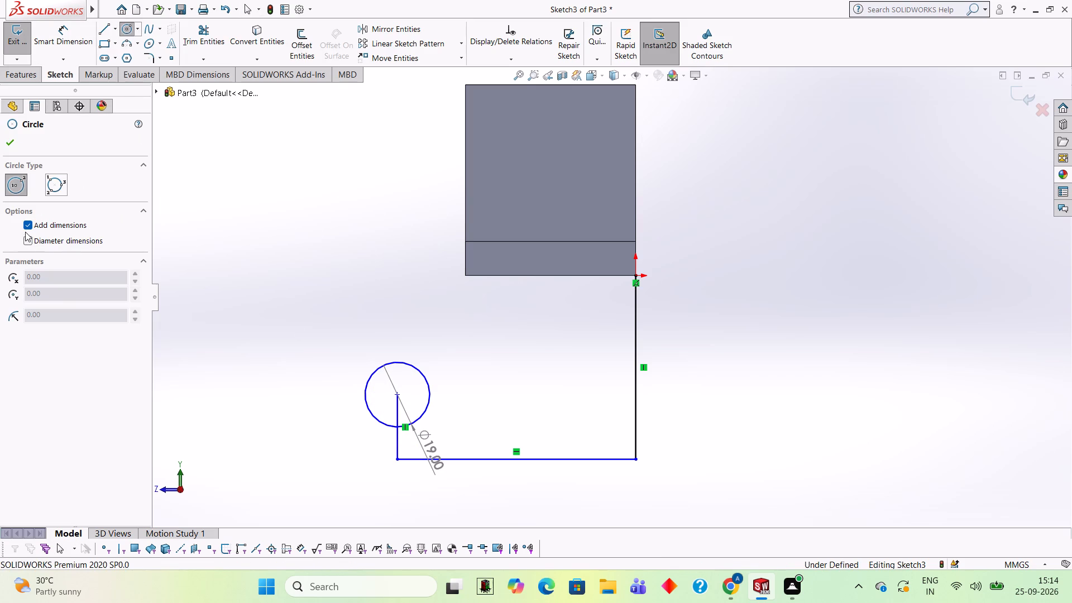
click(29, 222)
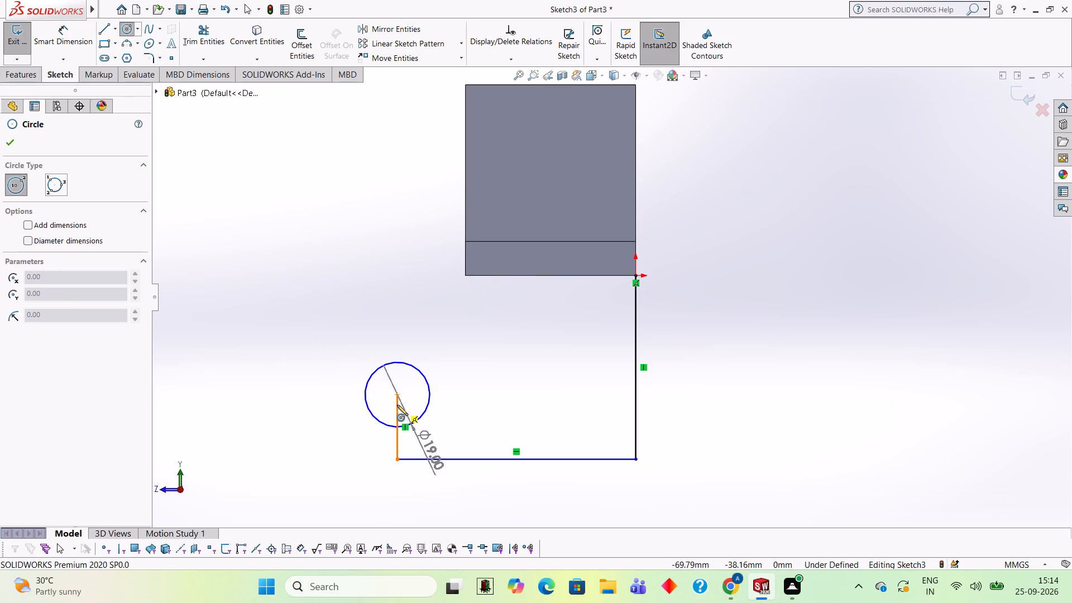
click(395, 393)
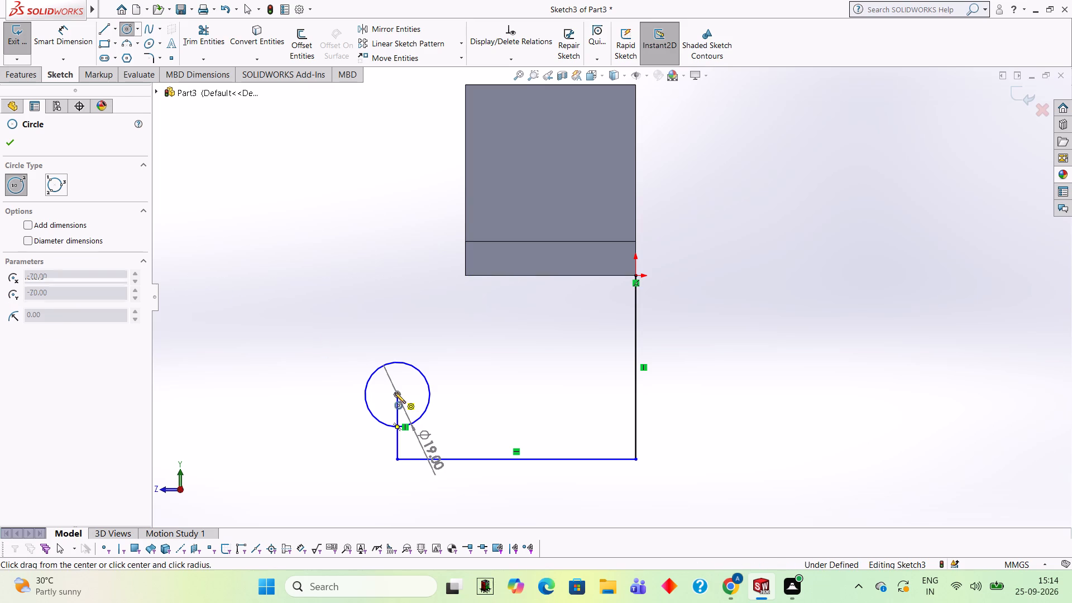
text(19)
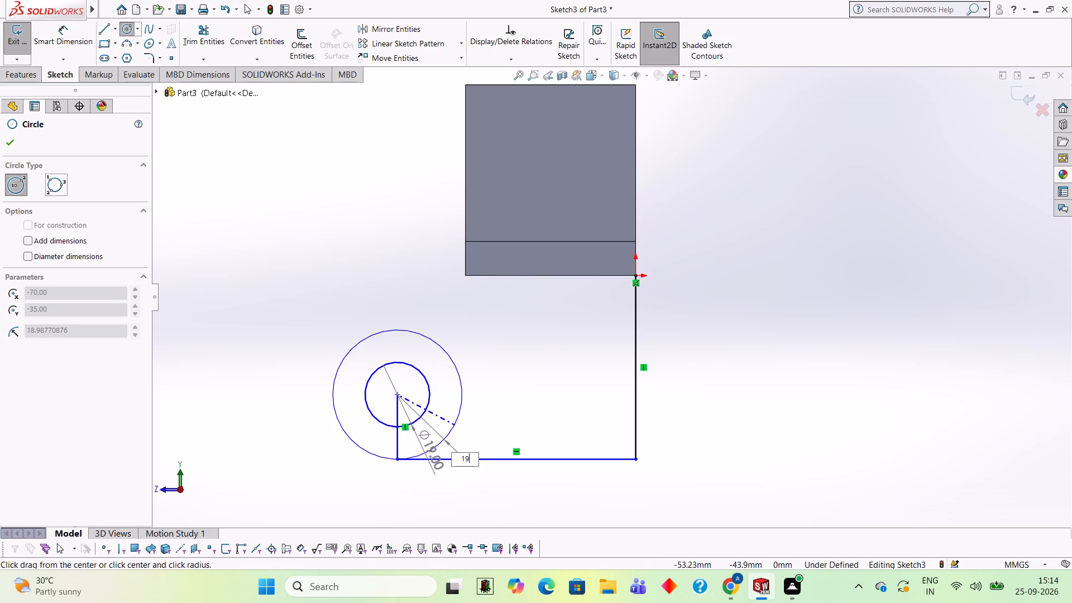
key(Return)
key(Escape)
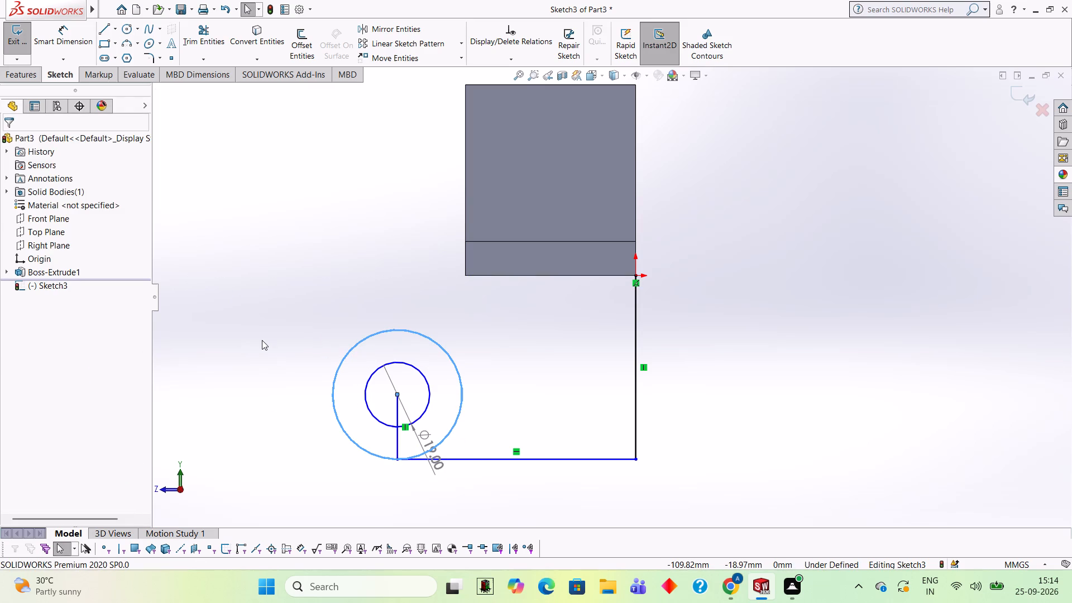
Draw a line from the base end face's free lower corner, opposite the origin, tangent to the outer side of the 19 mm radius circle.
click(212, 40)
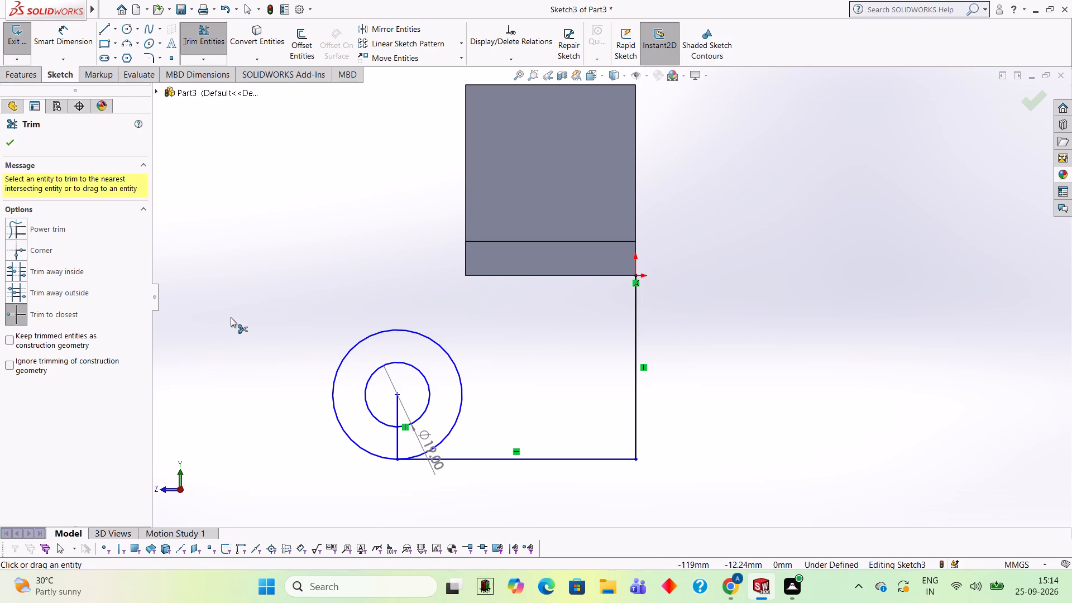
click(107, 32)
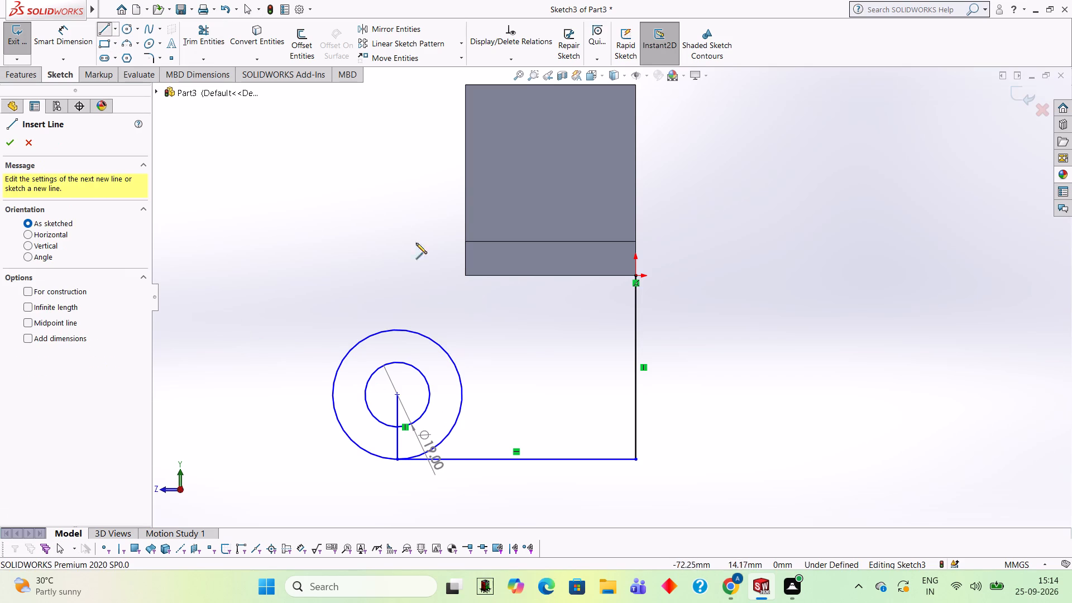
click(463, 274)
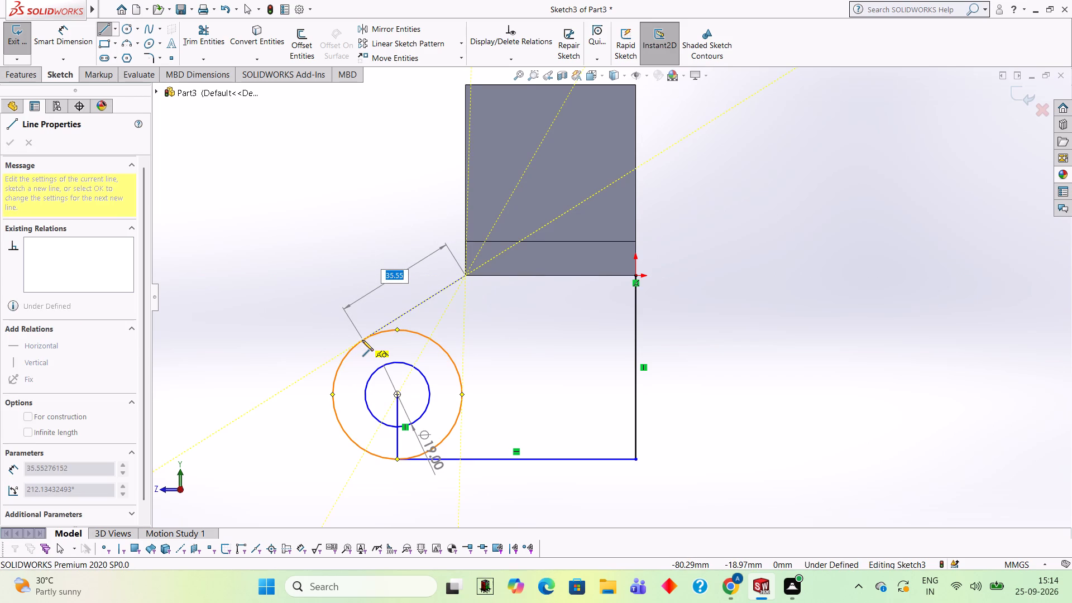
click(362, 340)
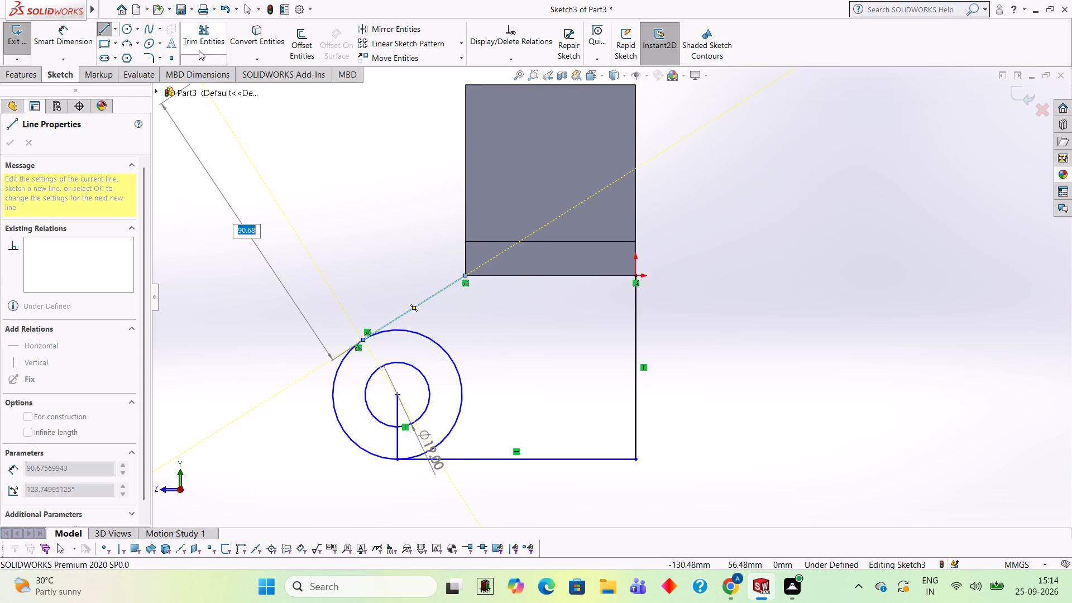
Trim away the large circle's inner arc, the whole small circle and the short vertical line, leaving only the outer rounded end.
click(199, 50)
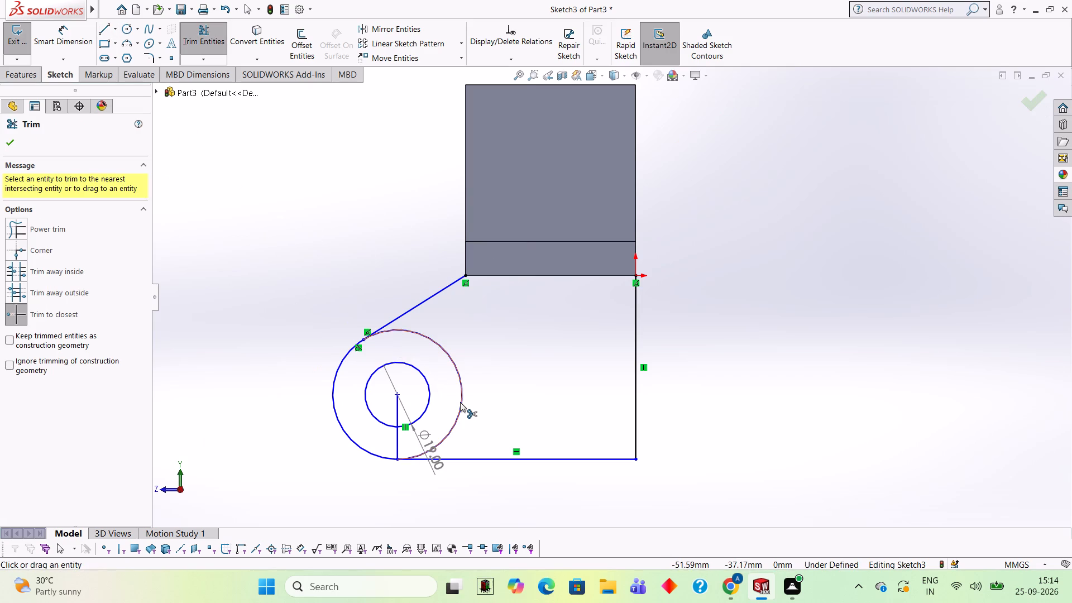
click(460, 402)
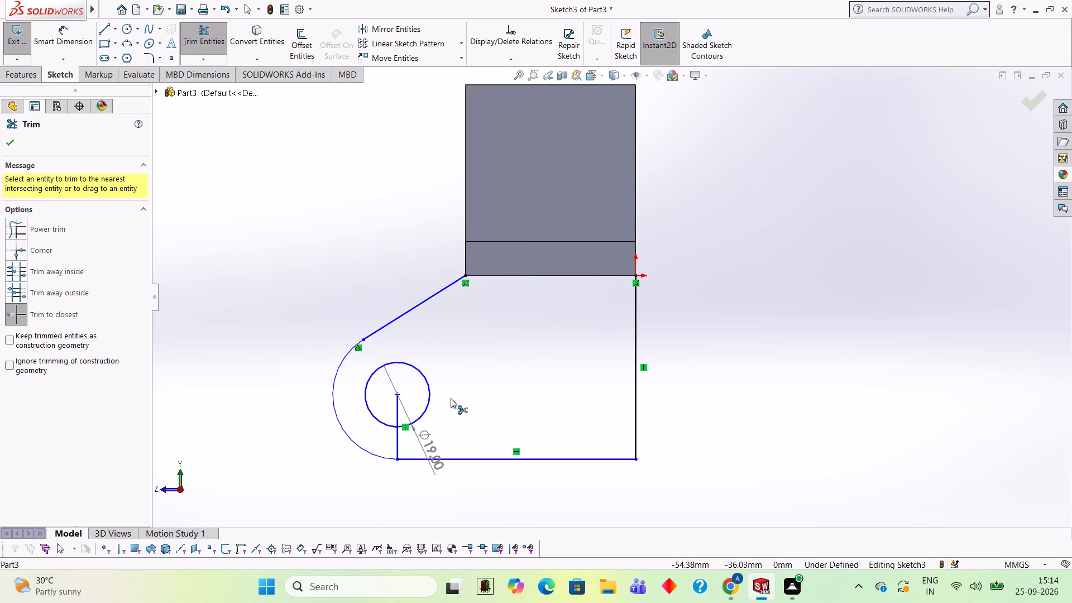
click(430, 387)
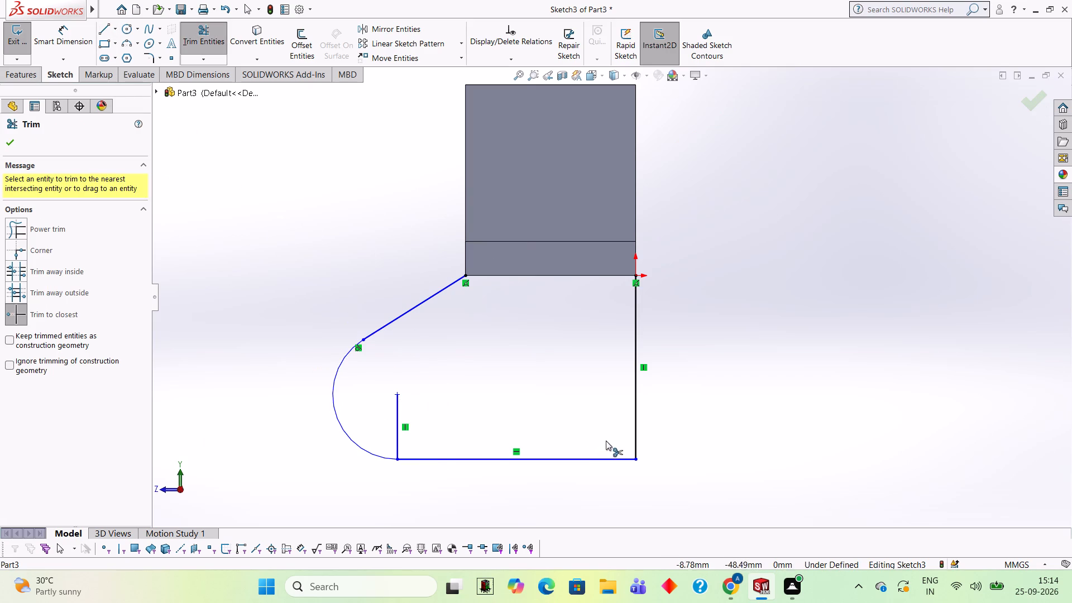
click(395, 431)
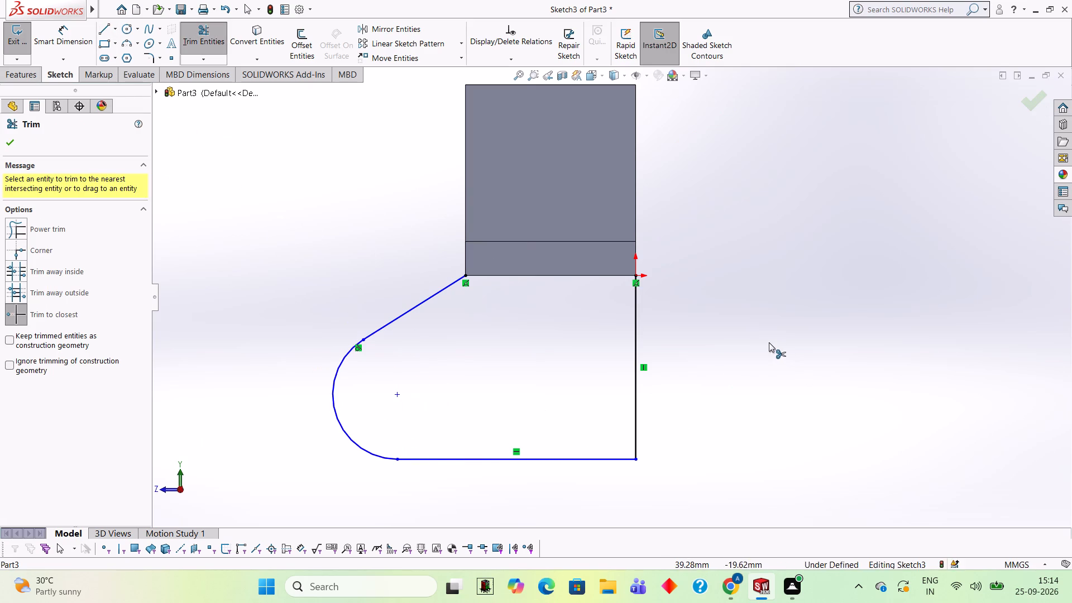
Close the profile with a 50 mm horizontal line along the base's lower edge from the tangent line's start to the origin.
click(107, 28)
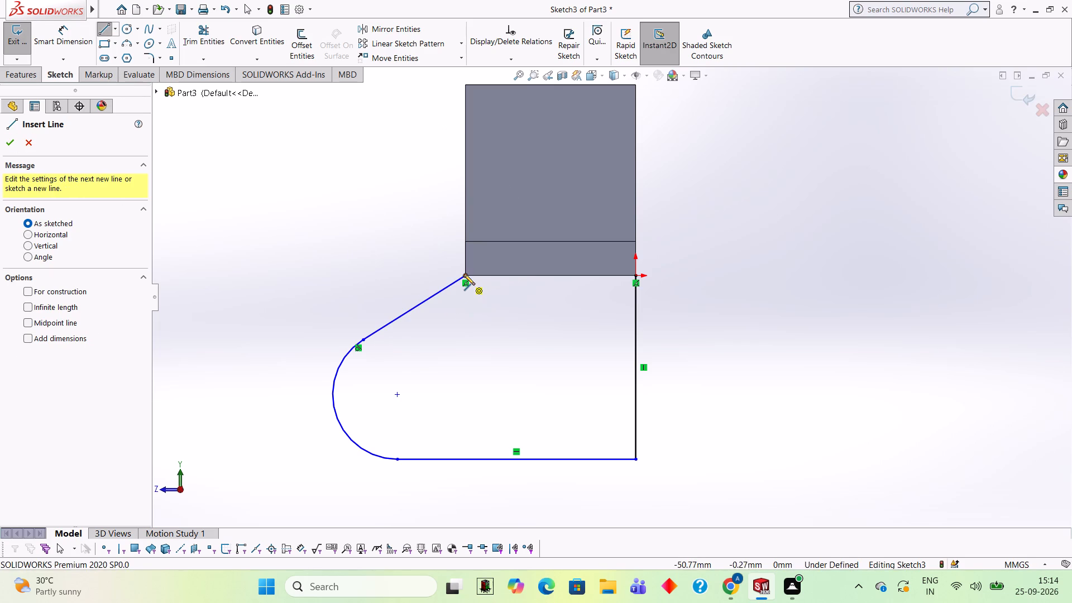
click(465, 274)
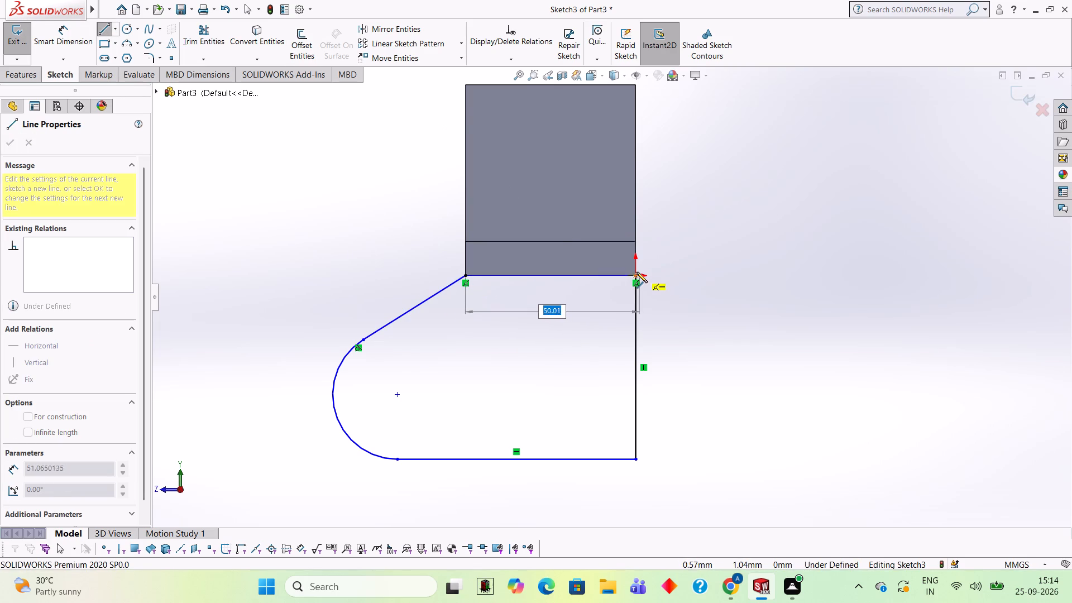
click(636, 276)
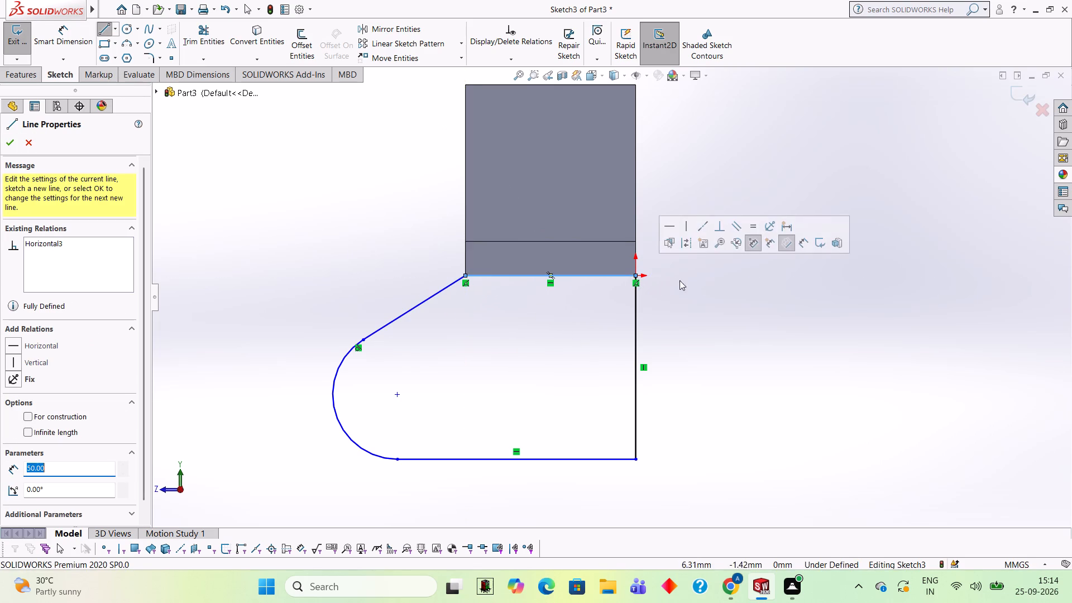
Extrude the closed profile as a blind boss 13 mm deep, reversed to run back under the bracket's base, with the result merged.
scroll(462, 356, up, 1)
middle_drag(463, 357, 537, 384)
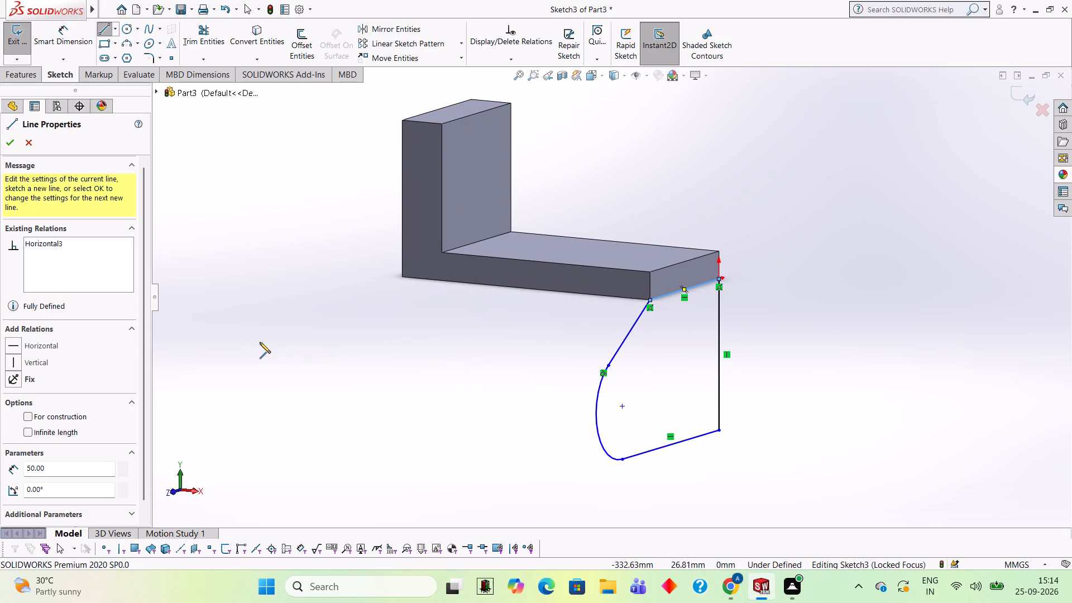
click(27, 72)
click(21, 52)
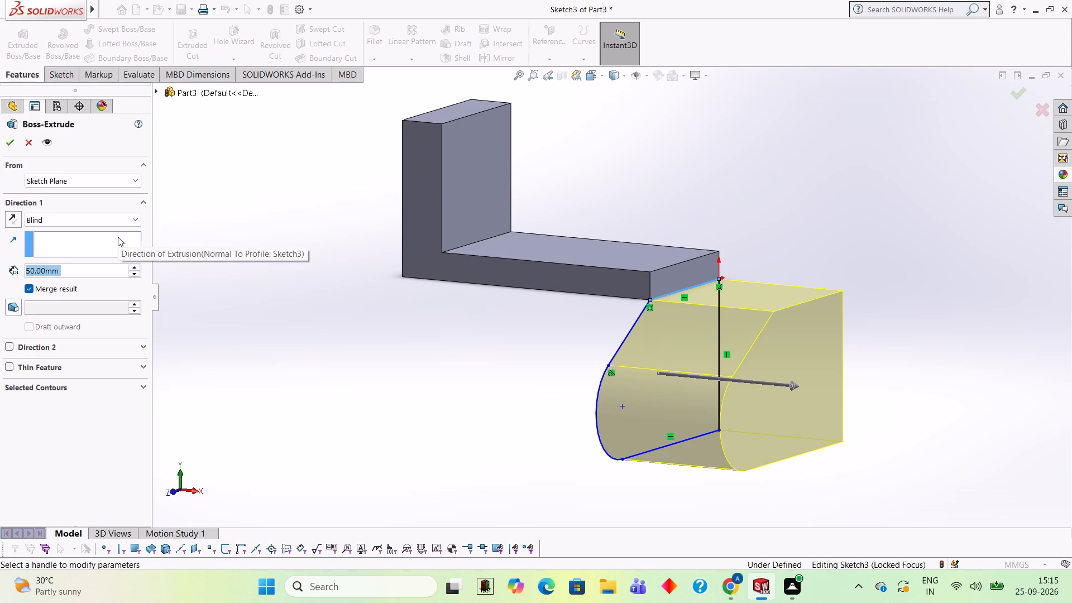
text(13)
key(Return)
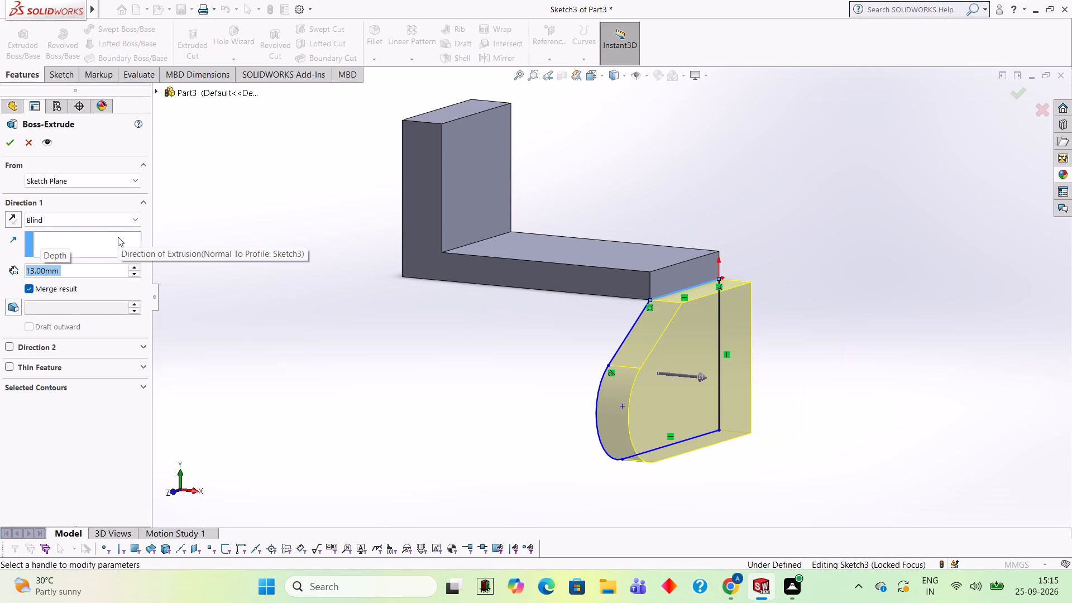
click(19, 217)
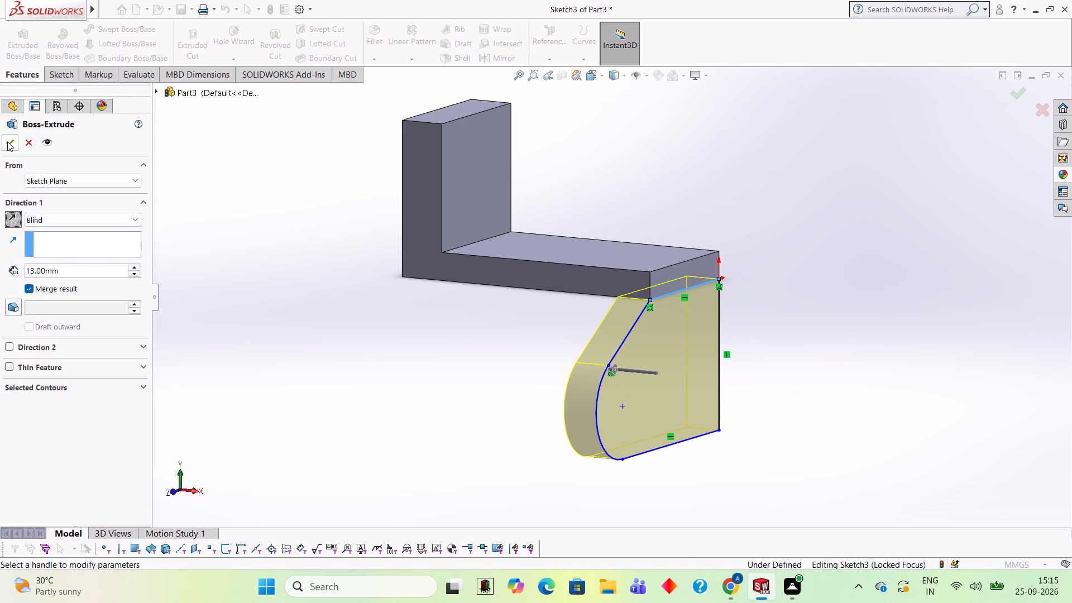
middle_drag(460, 304, 496, 286)
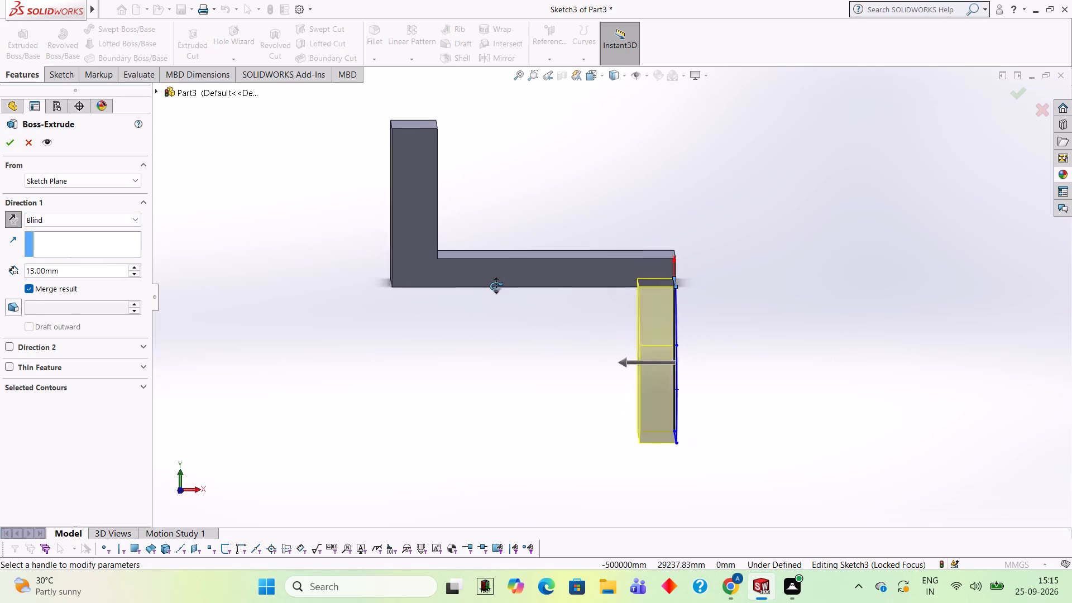
middle_drag(496, 286, 501, 278)
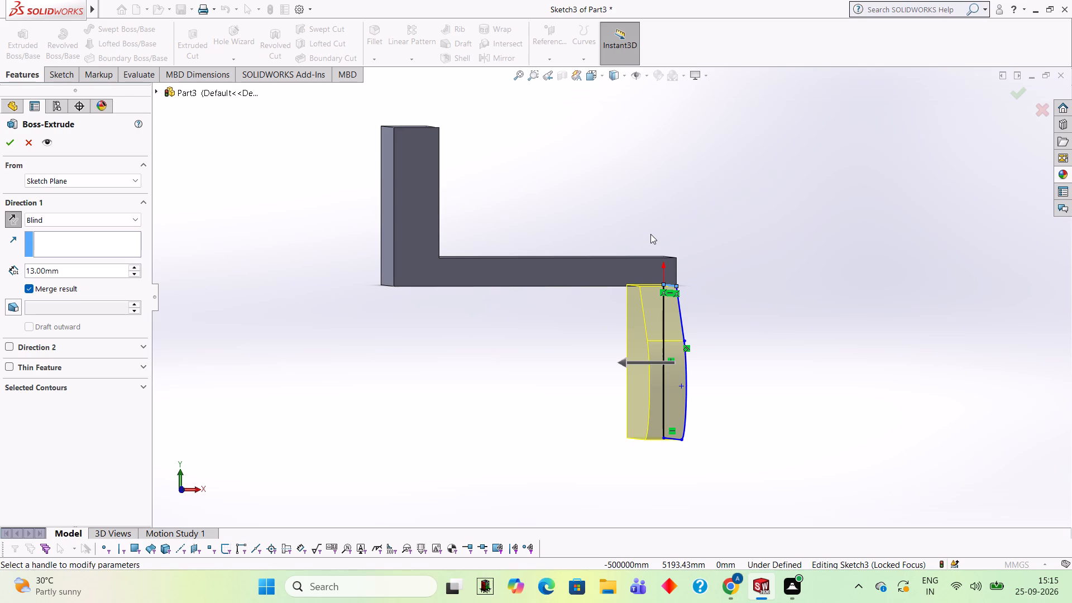
middle_drag(765, 190, 737, 175)
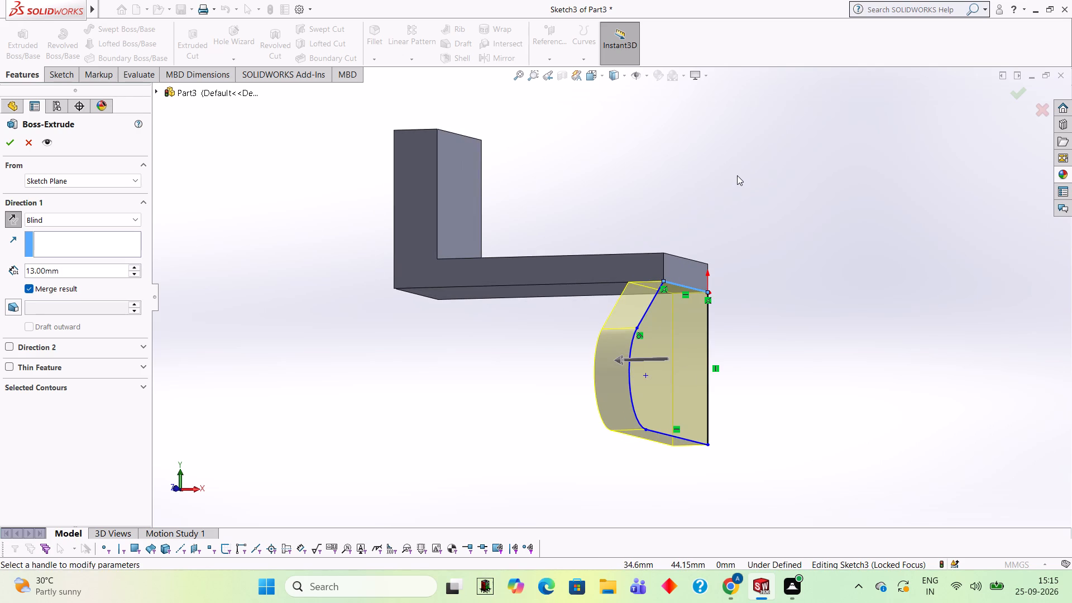
middle_drag(711, 207, 719, 251)
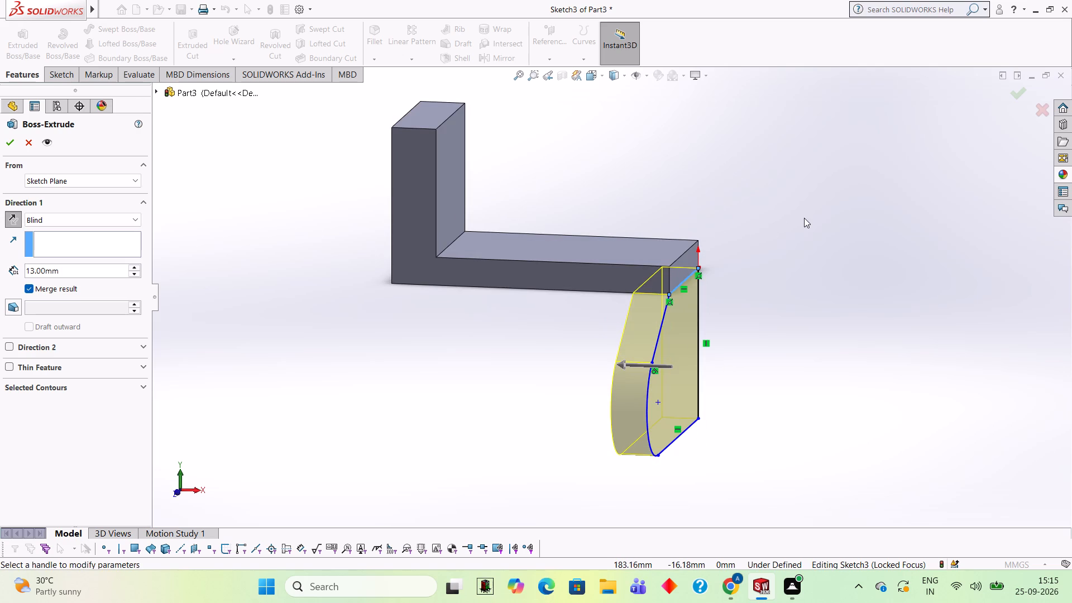
middle_drag(800, 216, 788, 210)
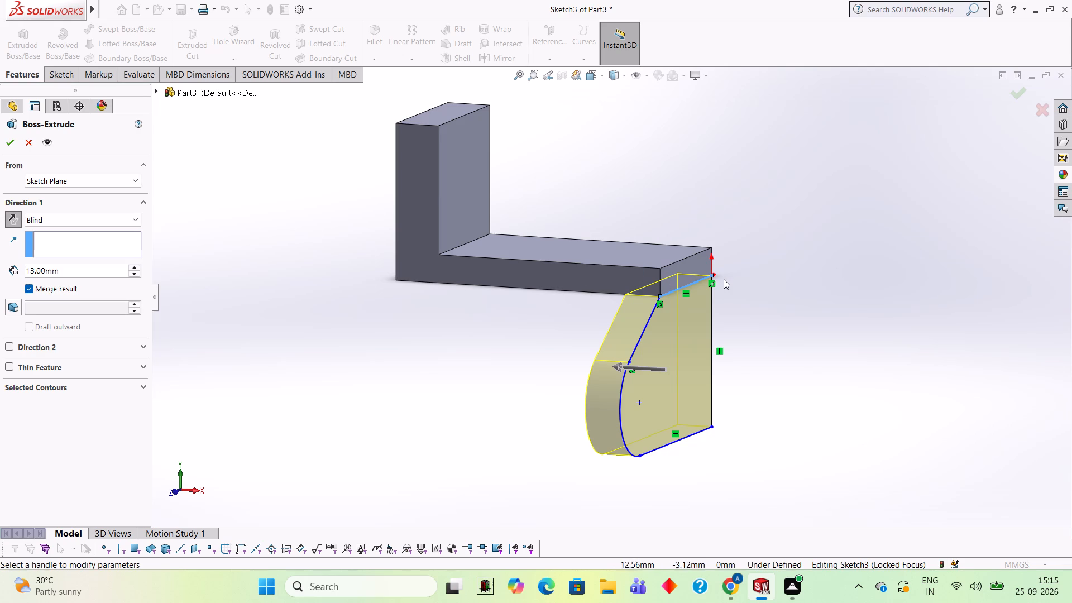
middle_drag(849, 265, 845, 262)
middle_drag(845, 262, 770, 240)
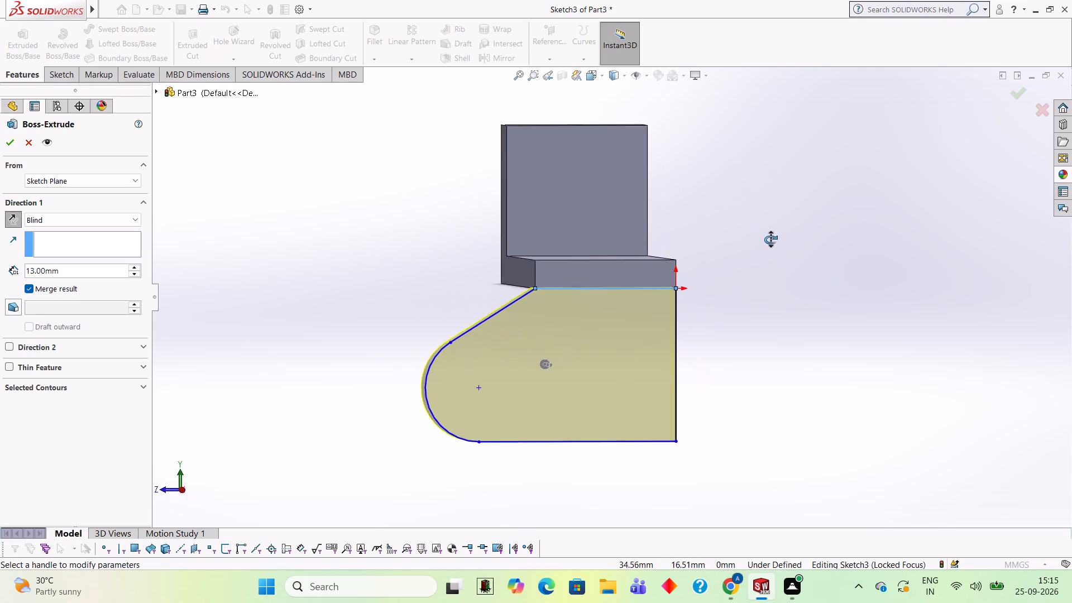
middle_drag(770, 240, 850, 283)
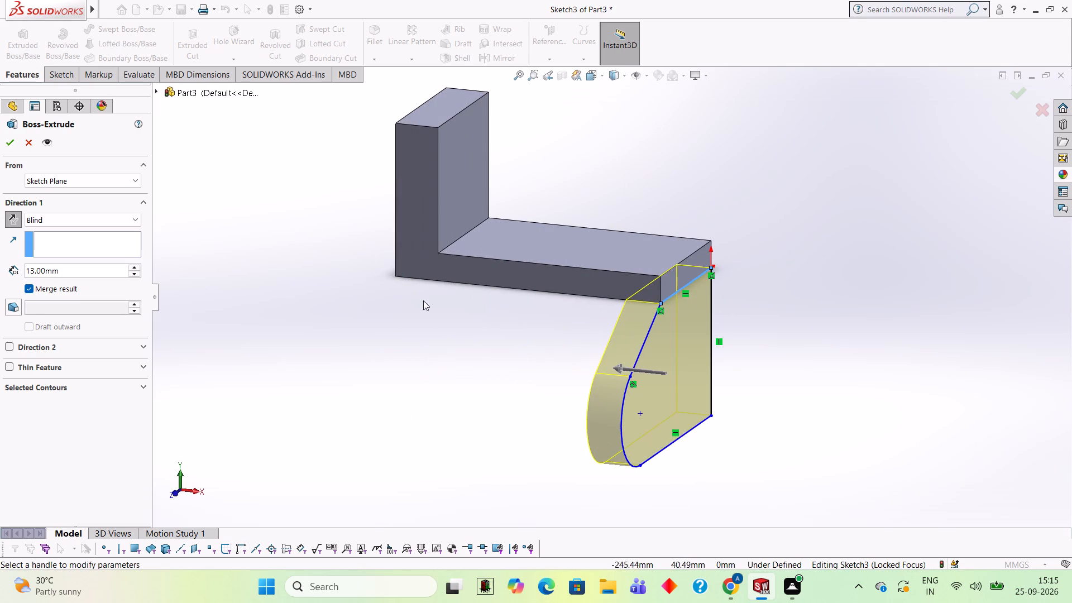
click(8, 136)
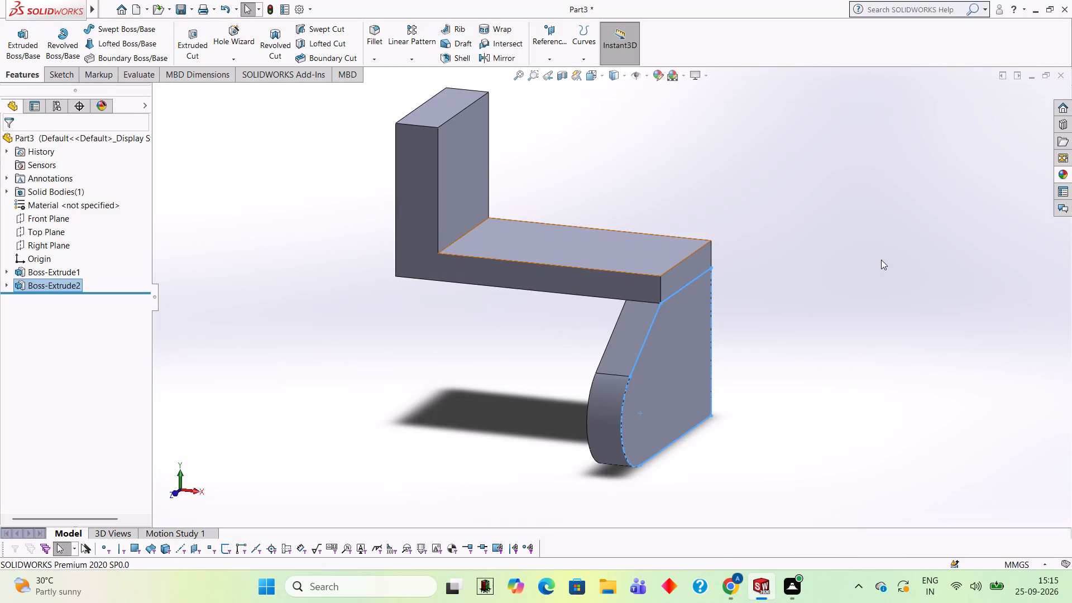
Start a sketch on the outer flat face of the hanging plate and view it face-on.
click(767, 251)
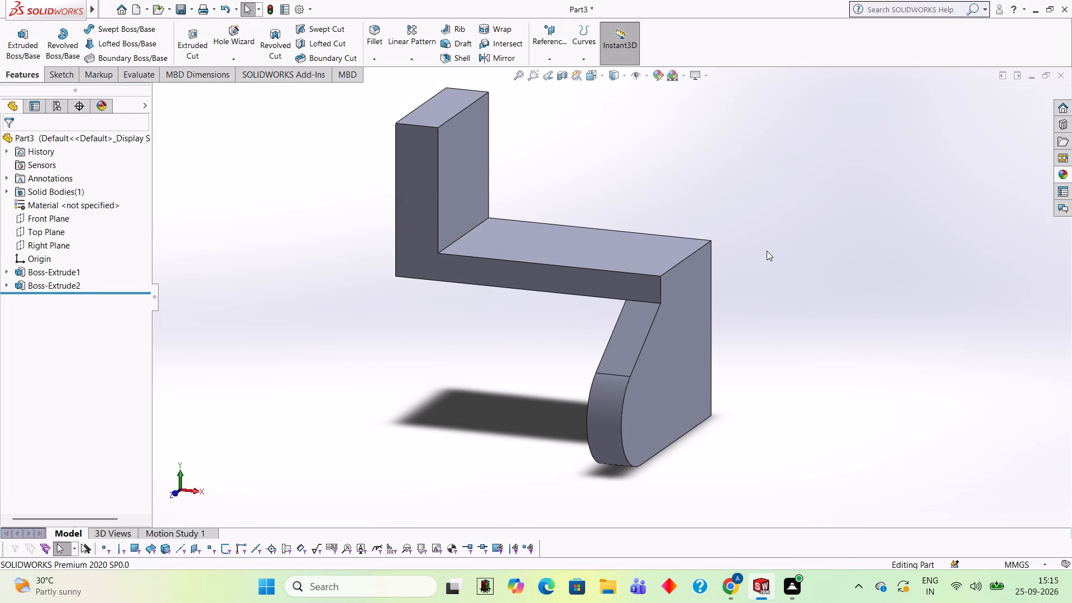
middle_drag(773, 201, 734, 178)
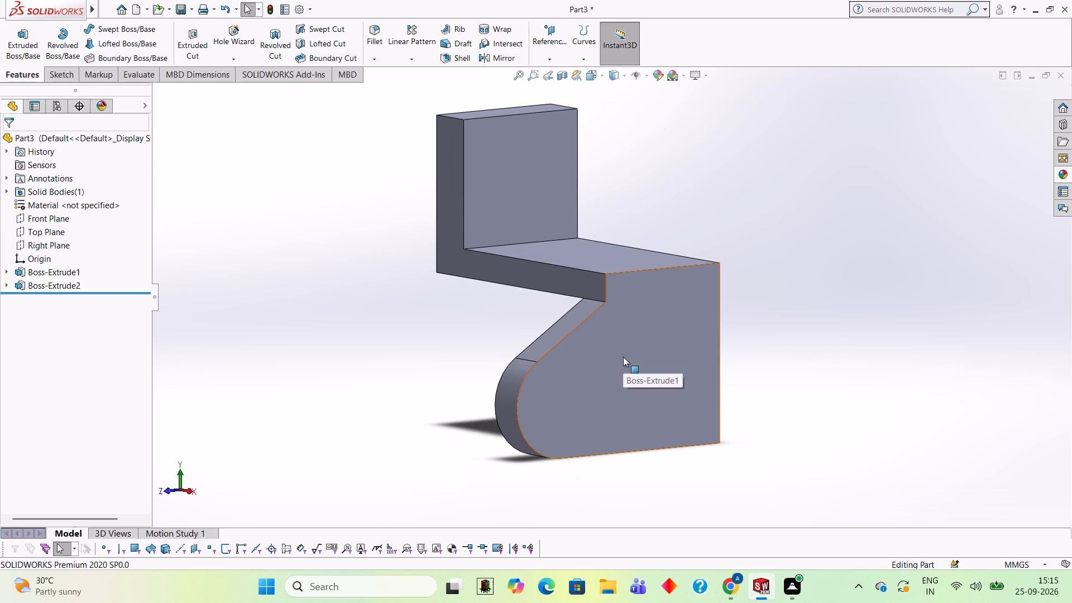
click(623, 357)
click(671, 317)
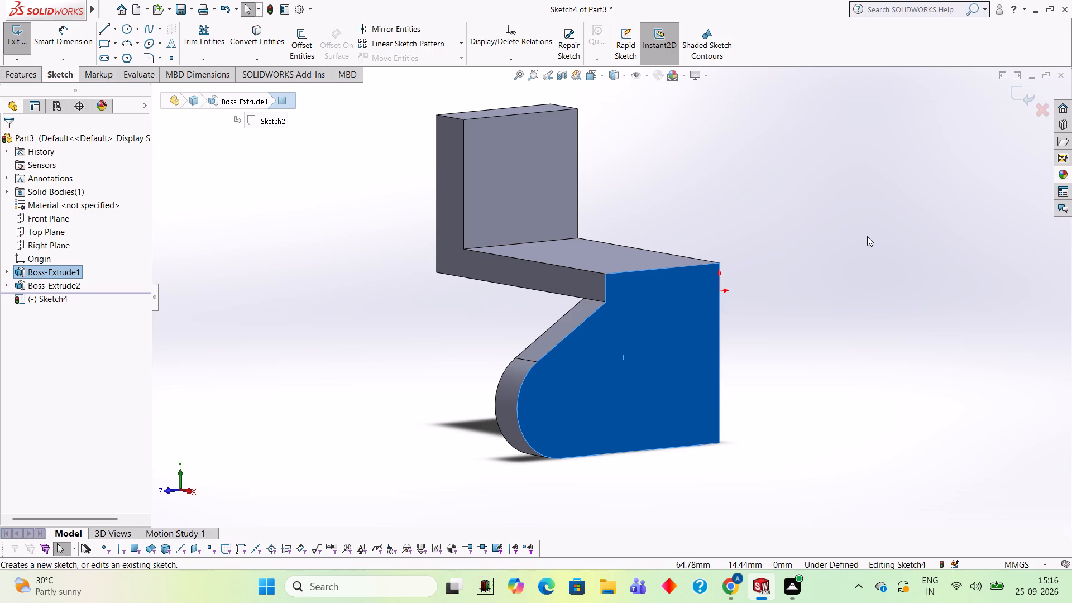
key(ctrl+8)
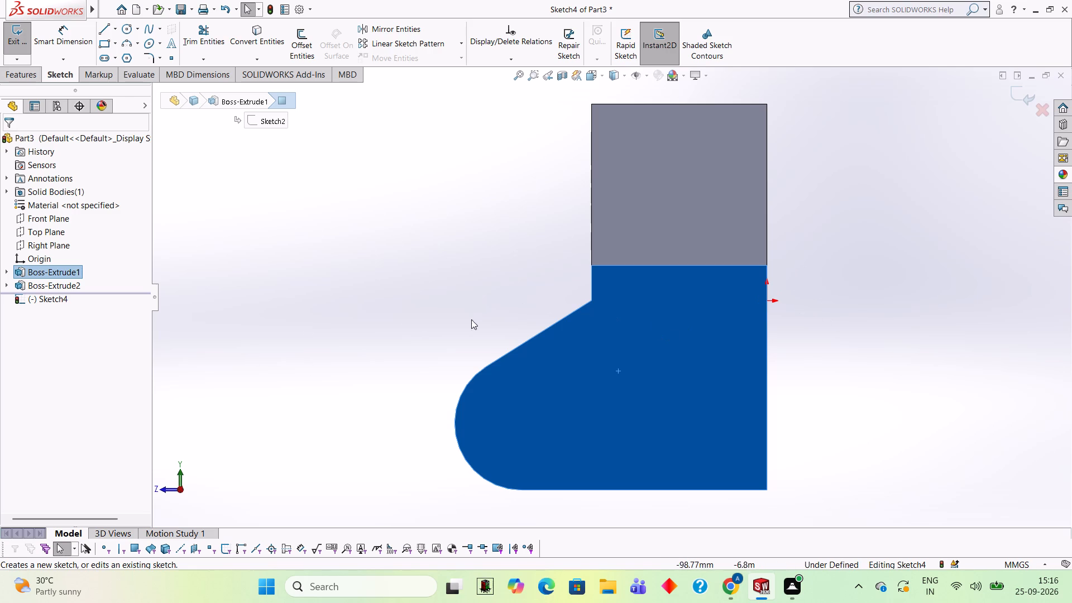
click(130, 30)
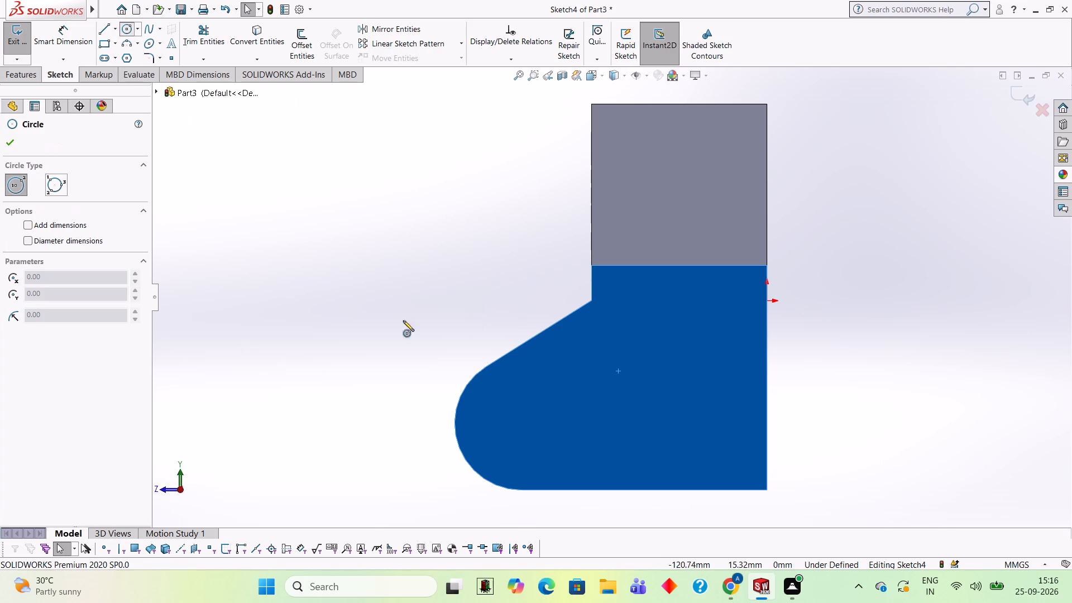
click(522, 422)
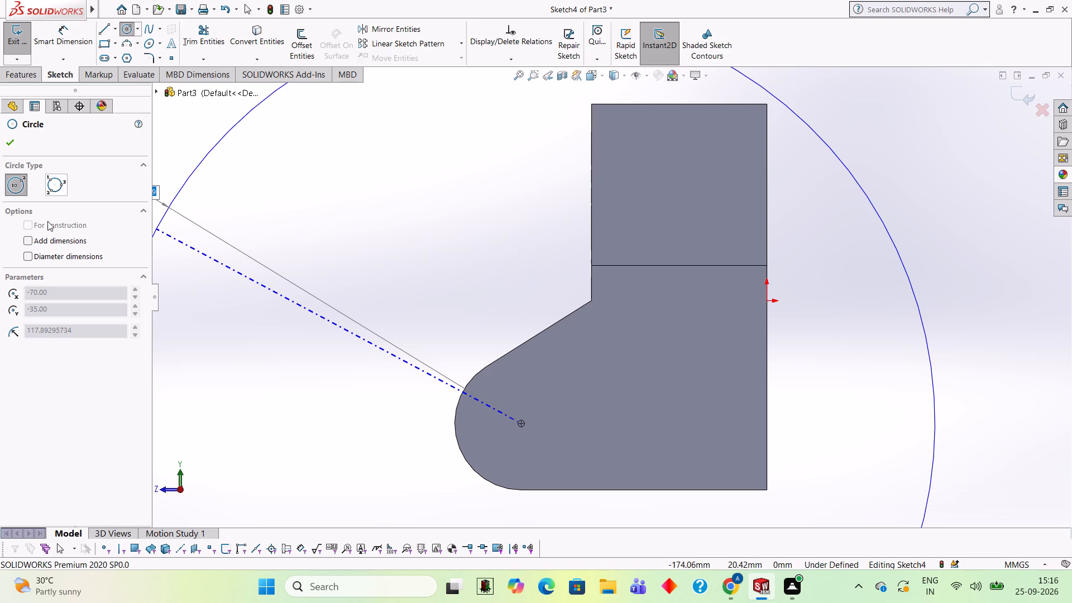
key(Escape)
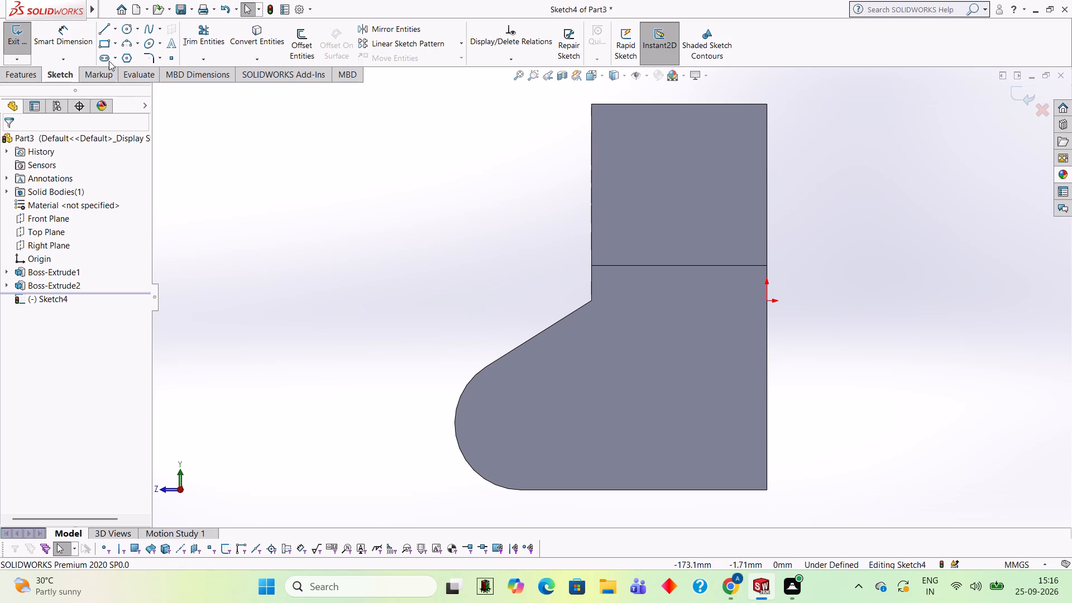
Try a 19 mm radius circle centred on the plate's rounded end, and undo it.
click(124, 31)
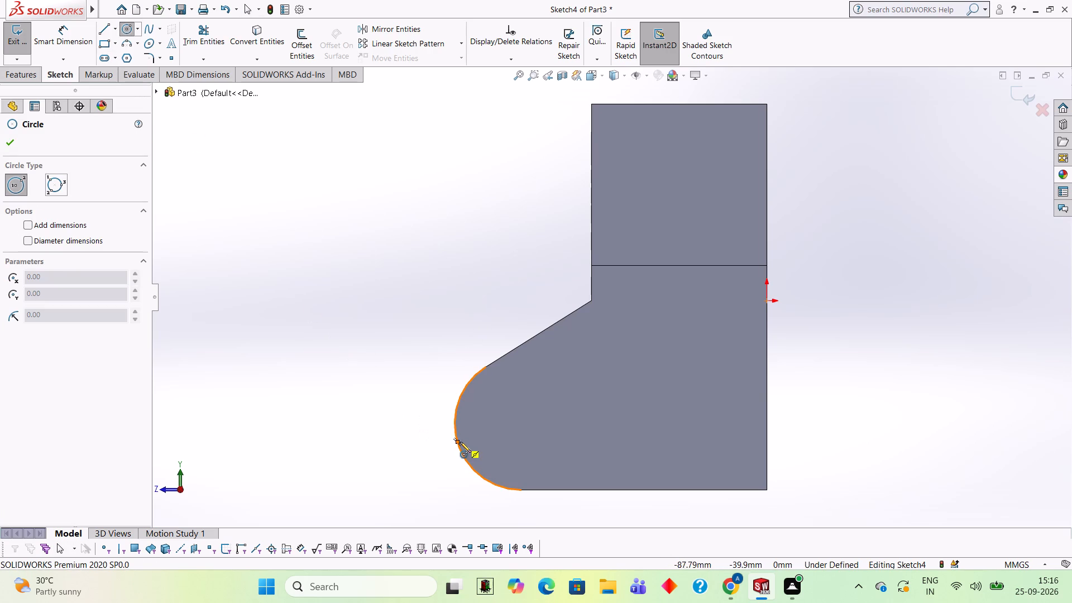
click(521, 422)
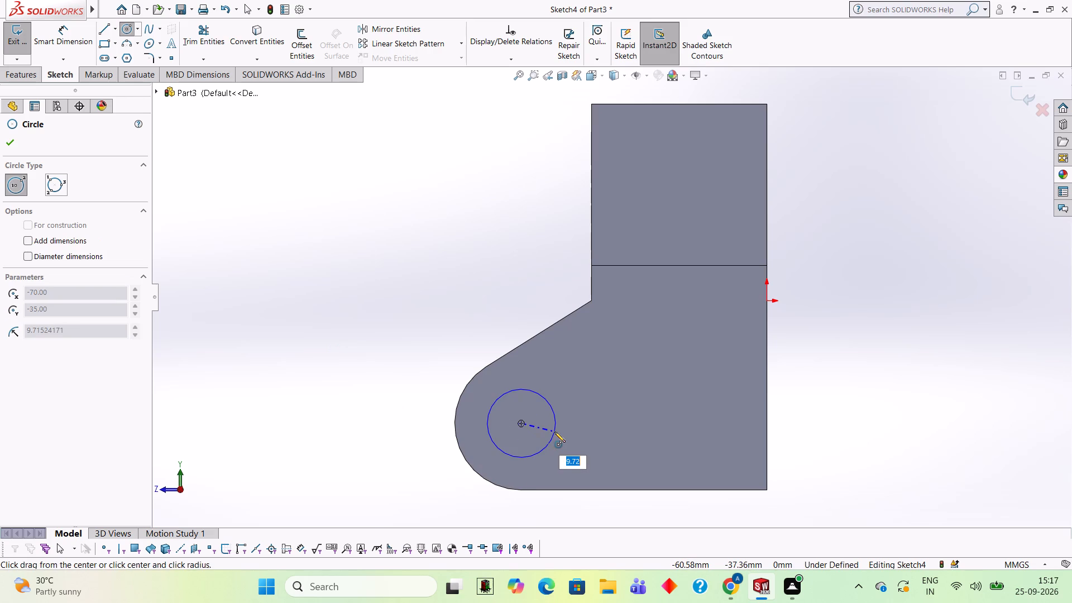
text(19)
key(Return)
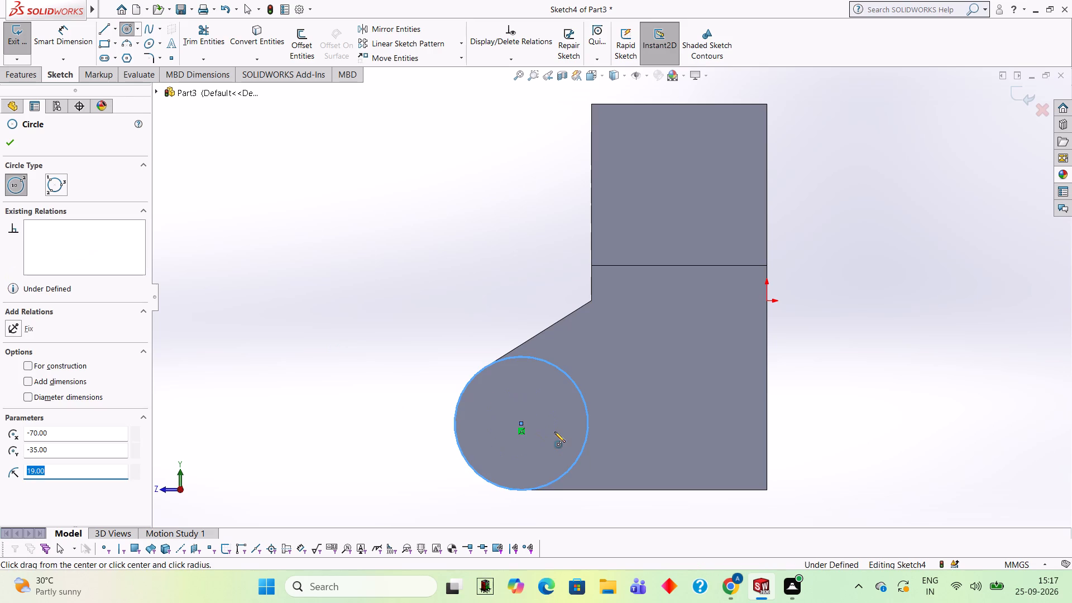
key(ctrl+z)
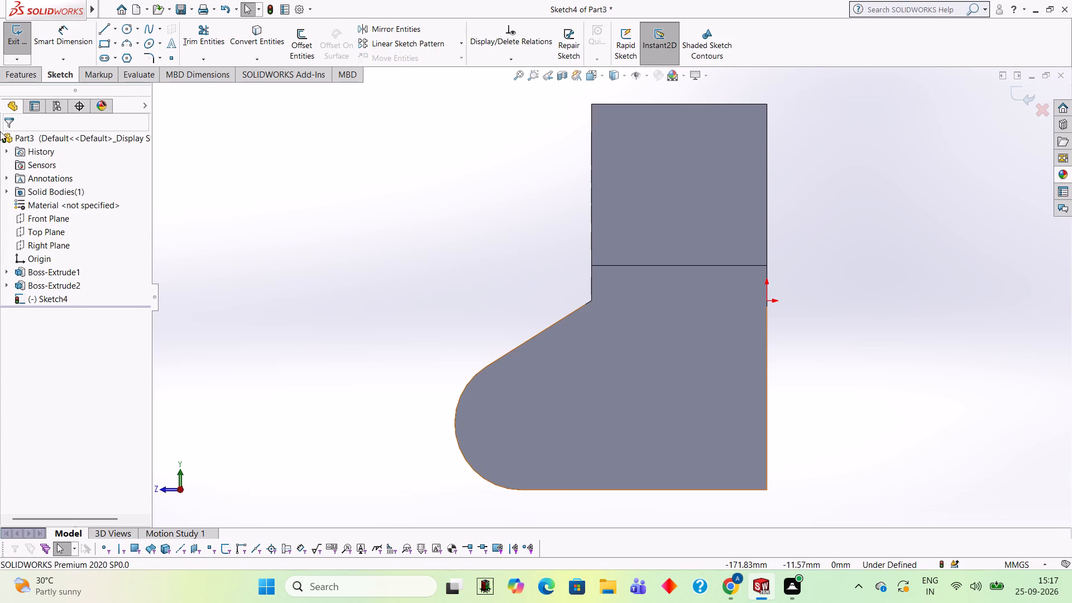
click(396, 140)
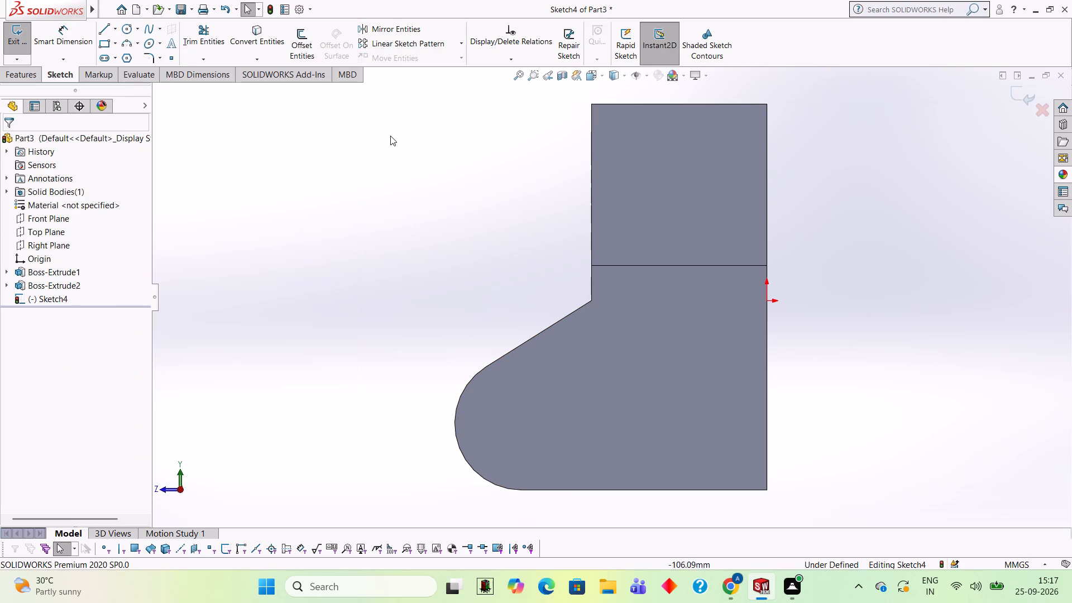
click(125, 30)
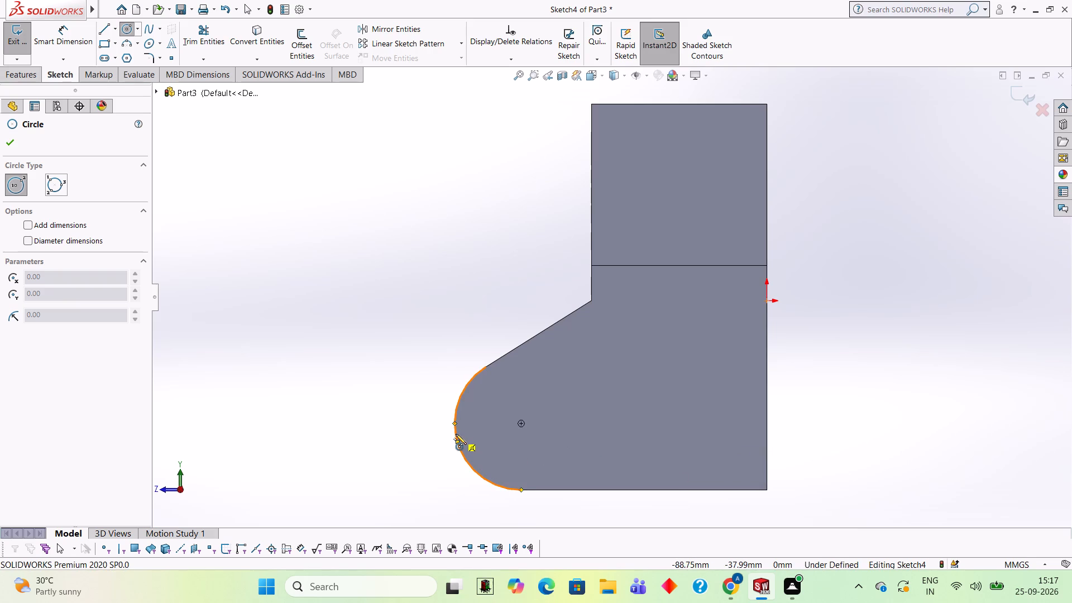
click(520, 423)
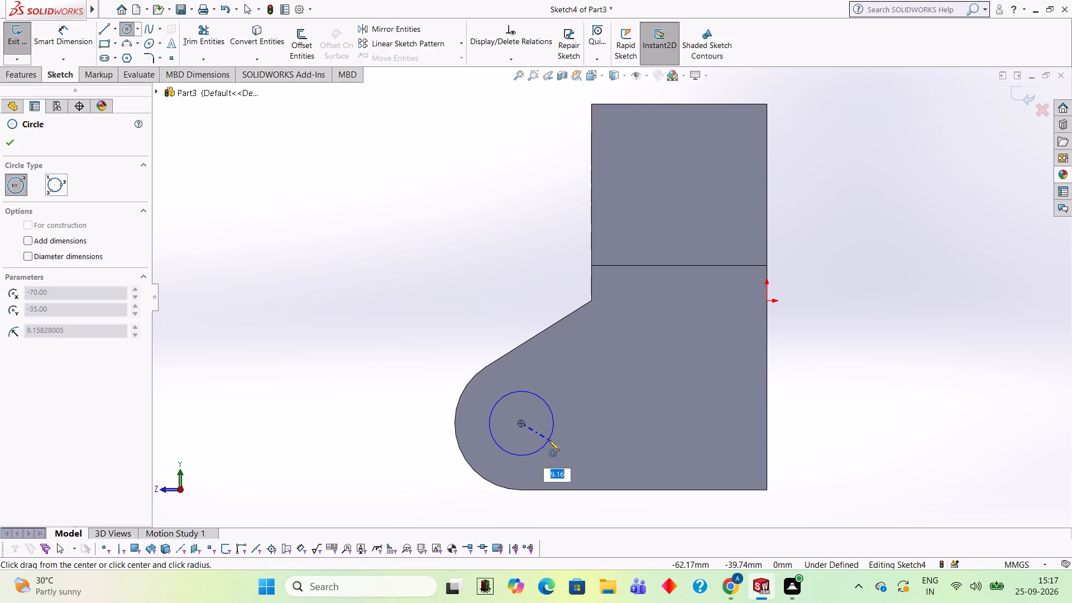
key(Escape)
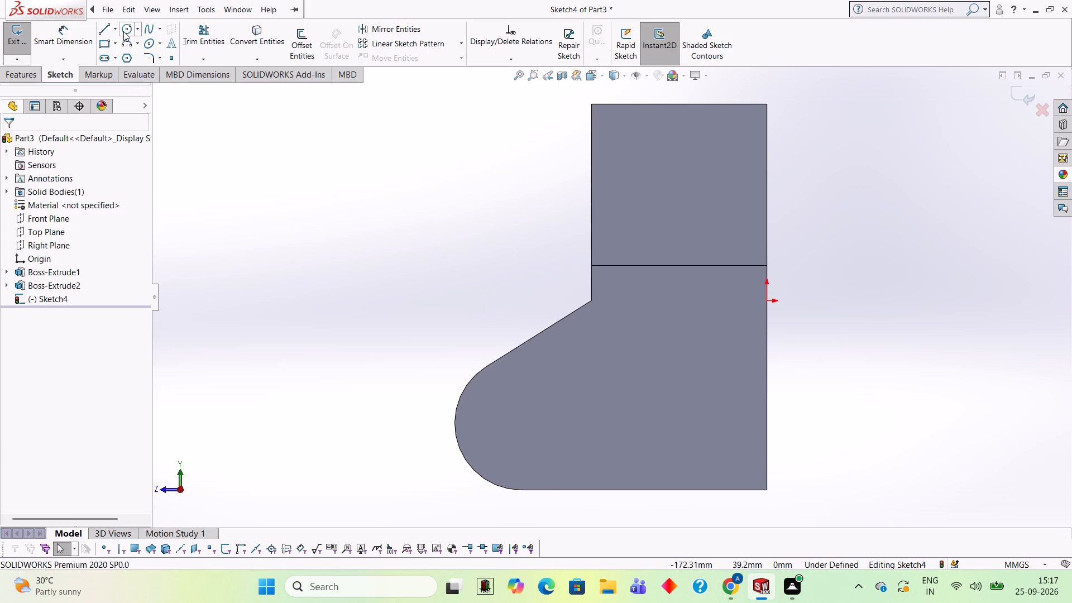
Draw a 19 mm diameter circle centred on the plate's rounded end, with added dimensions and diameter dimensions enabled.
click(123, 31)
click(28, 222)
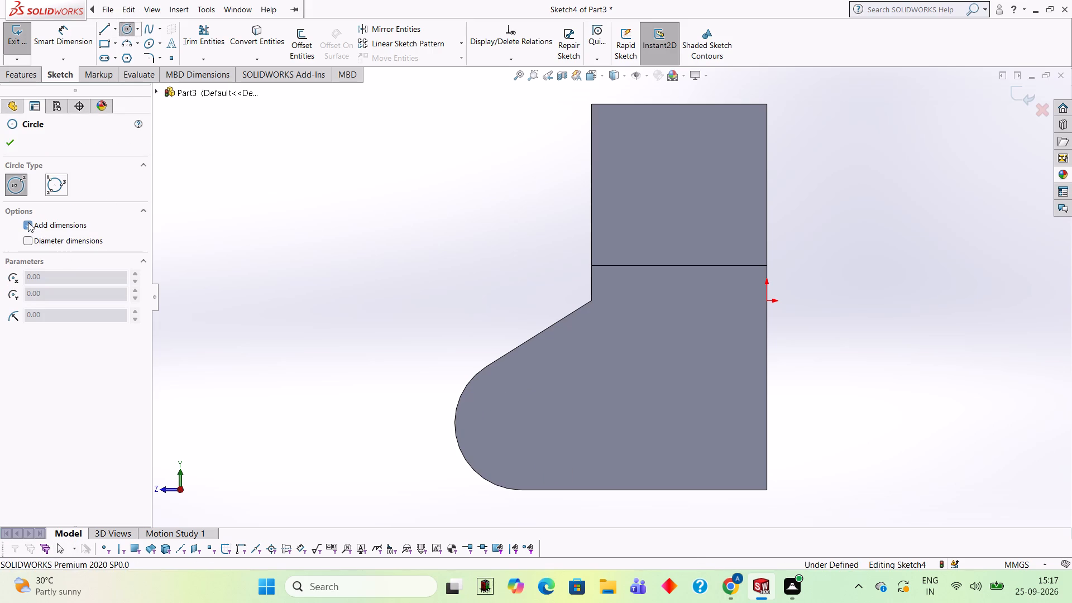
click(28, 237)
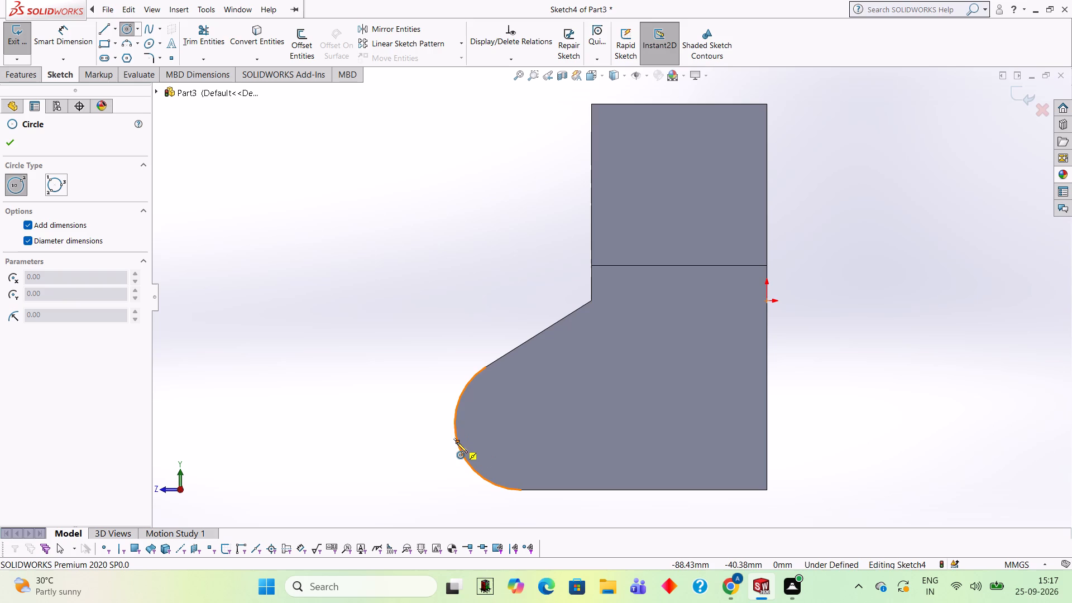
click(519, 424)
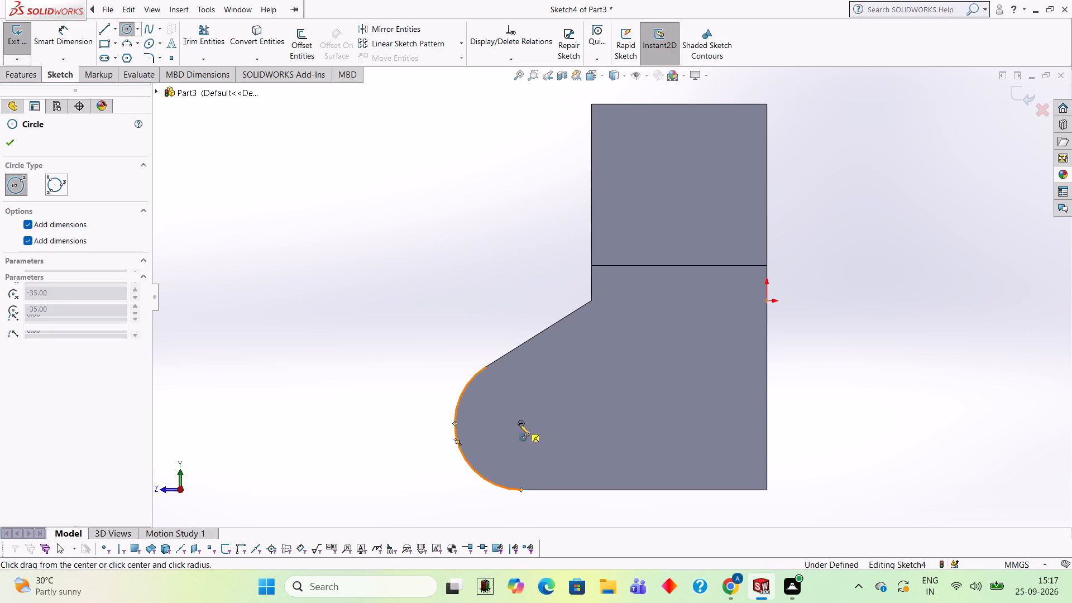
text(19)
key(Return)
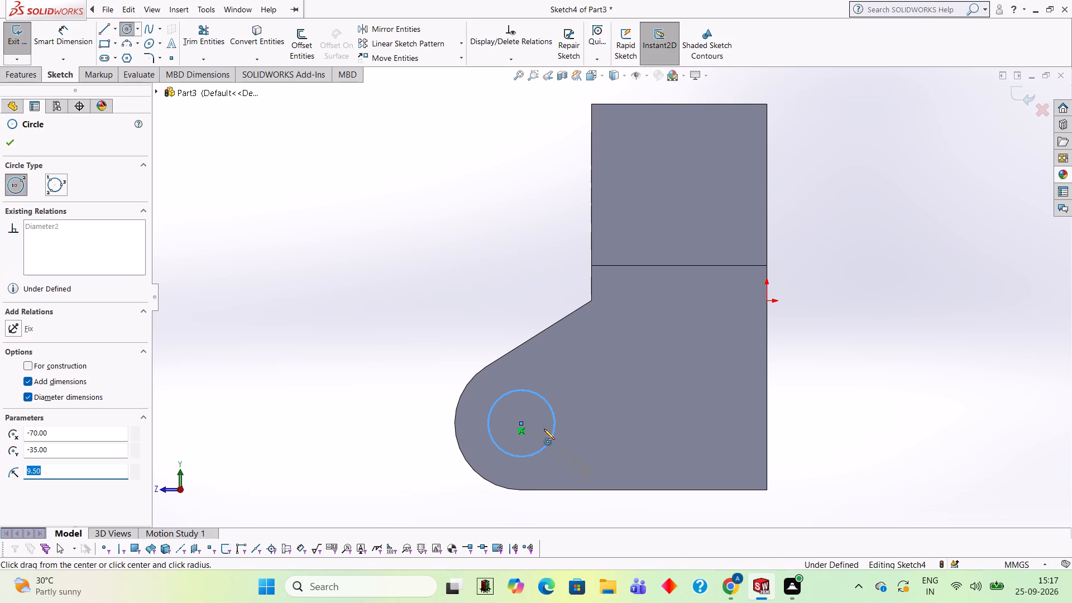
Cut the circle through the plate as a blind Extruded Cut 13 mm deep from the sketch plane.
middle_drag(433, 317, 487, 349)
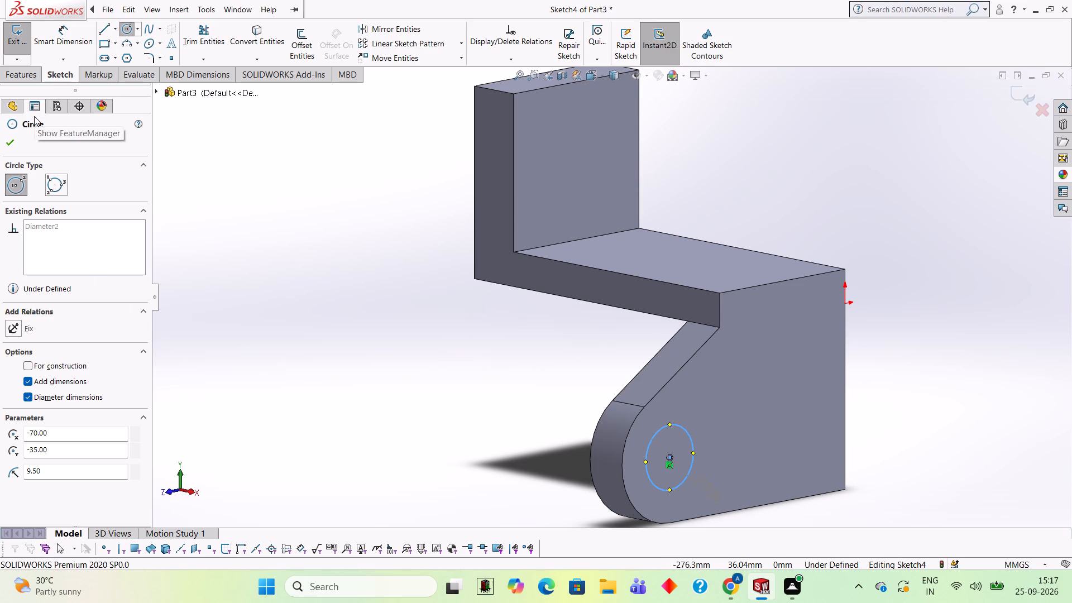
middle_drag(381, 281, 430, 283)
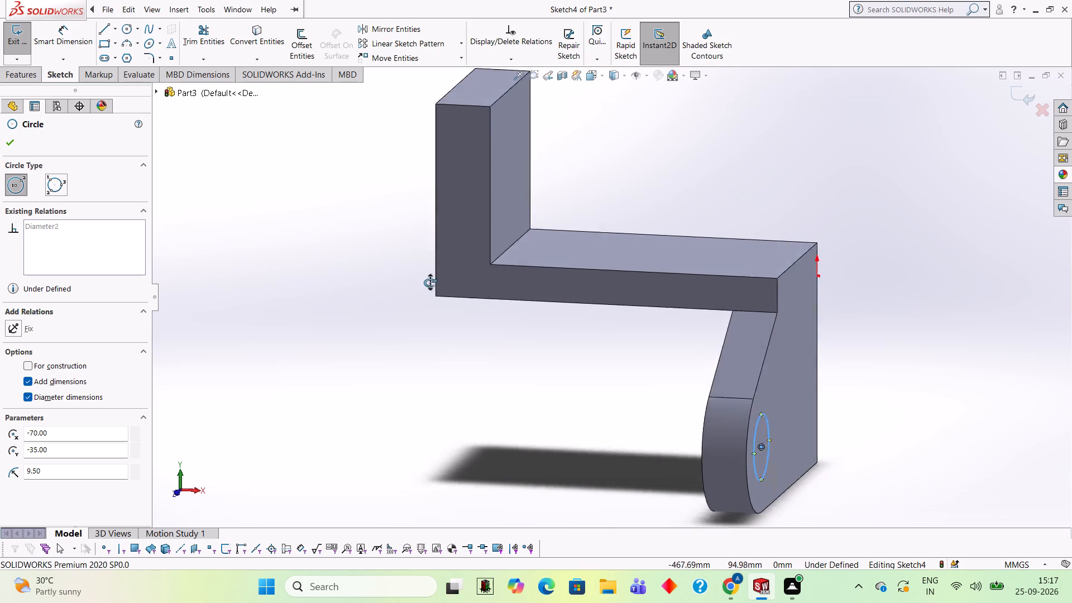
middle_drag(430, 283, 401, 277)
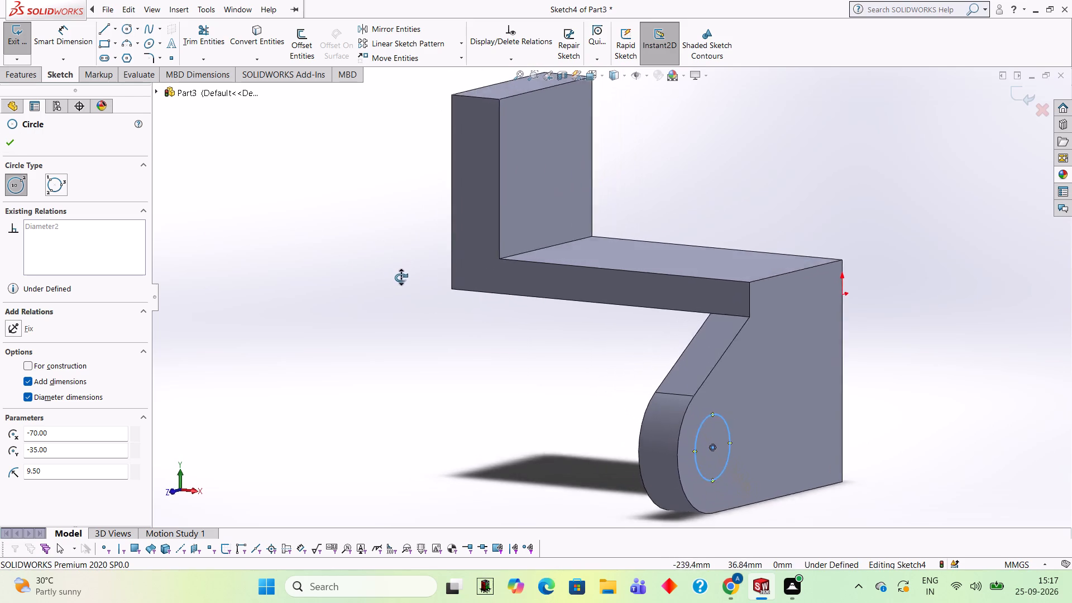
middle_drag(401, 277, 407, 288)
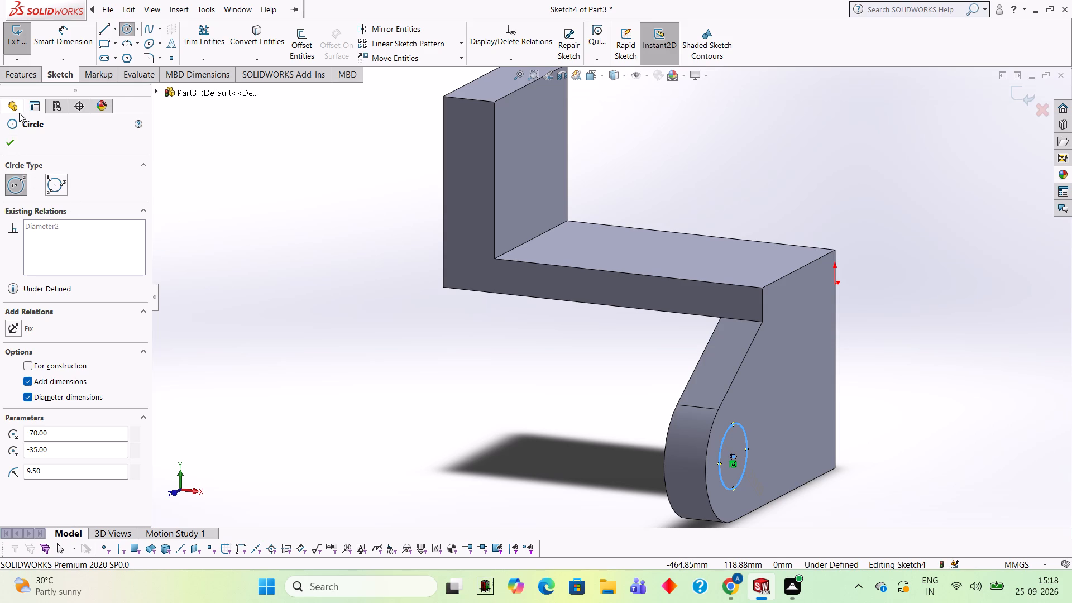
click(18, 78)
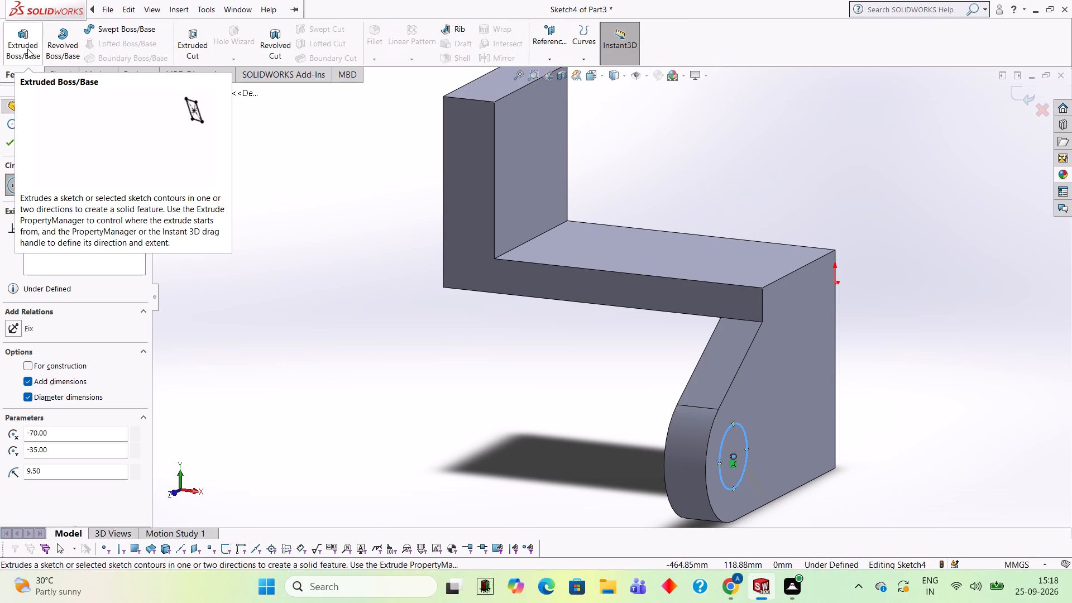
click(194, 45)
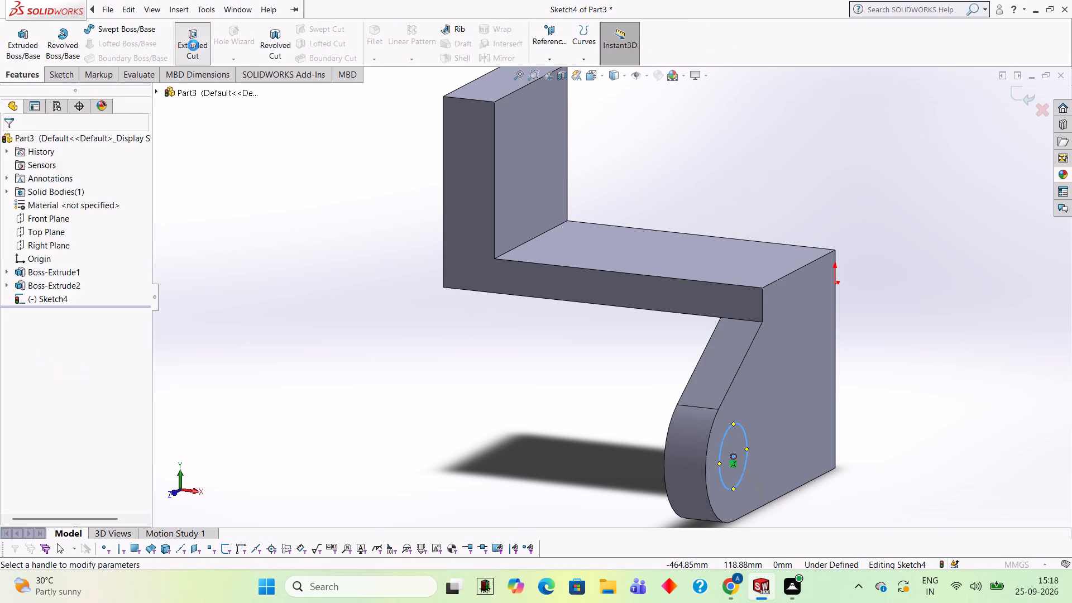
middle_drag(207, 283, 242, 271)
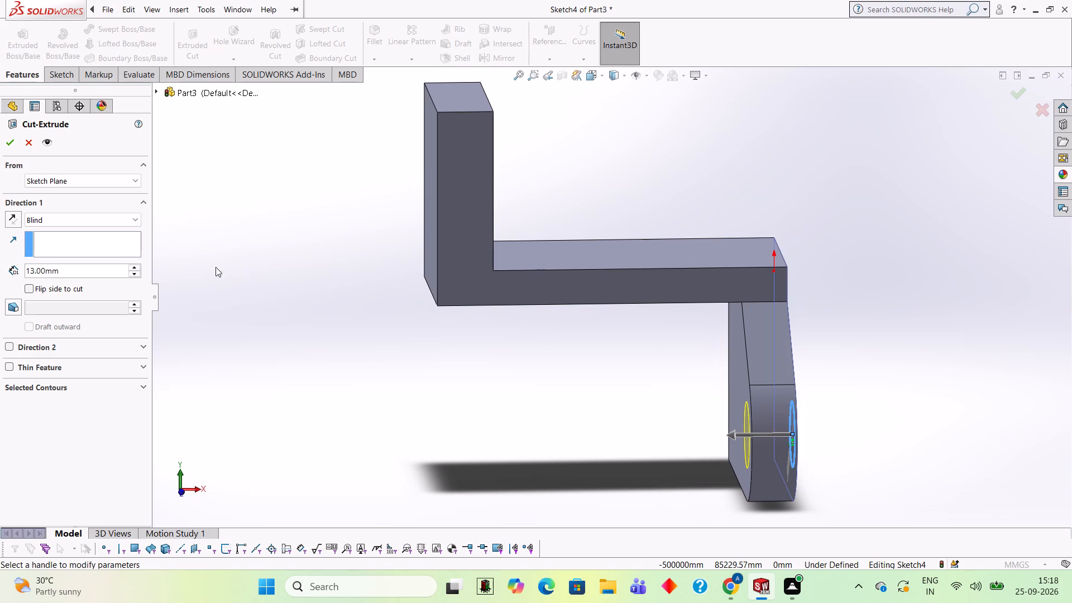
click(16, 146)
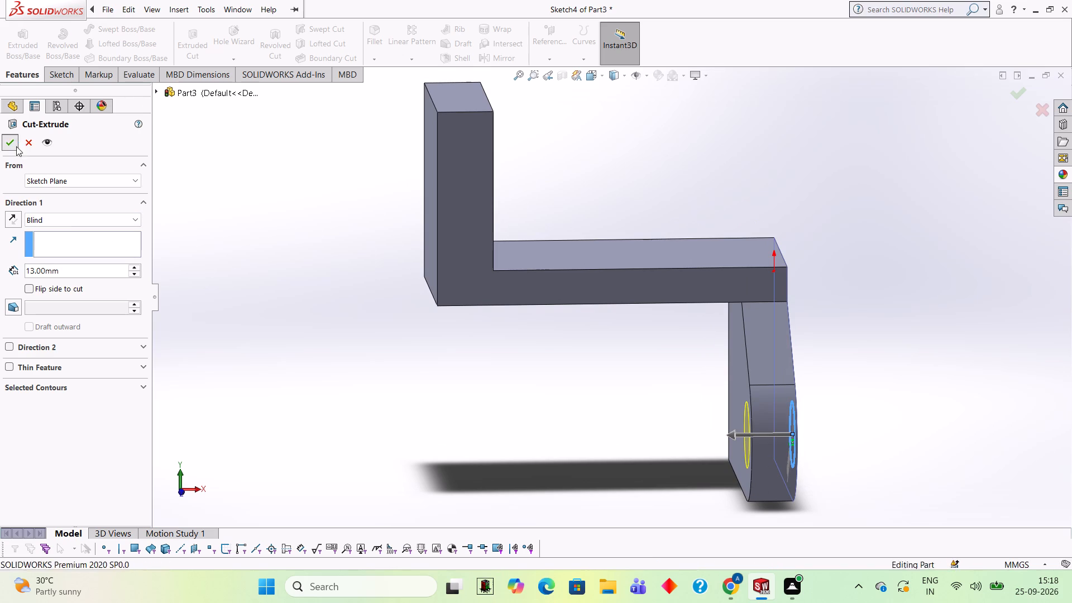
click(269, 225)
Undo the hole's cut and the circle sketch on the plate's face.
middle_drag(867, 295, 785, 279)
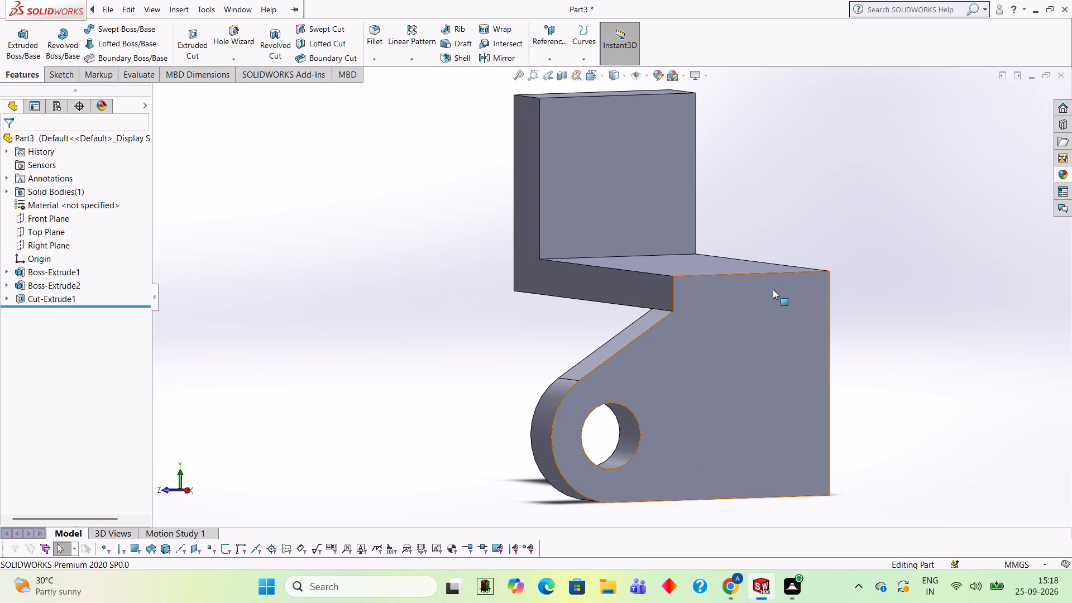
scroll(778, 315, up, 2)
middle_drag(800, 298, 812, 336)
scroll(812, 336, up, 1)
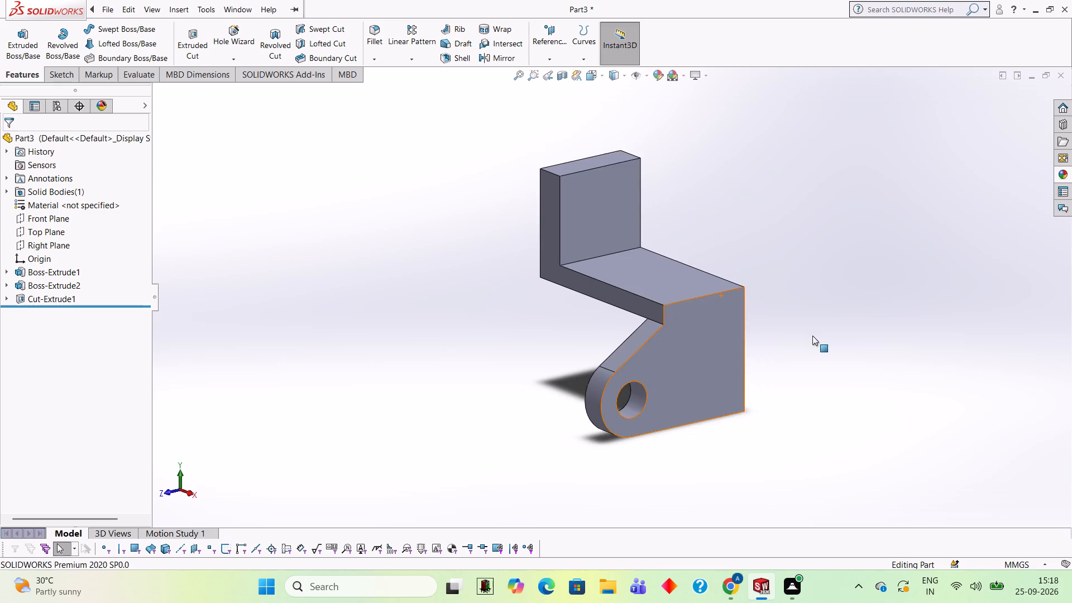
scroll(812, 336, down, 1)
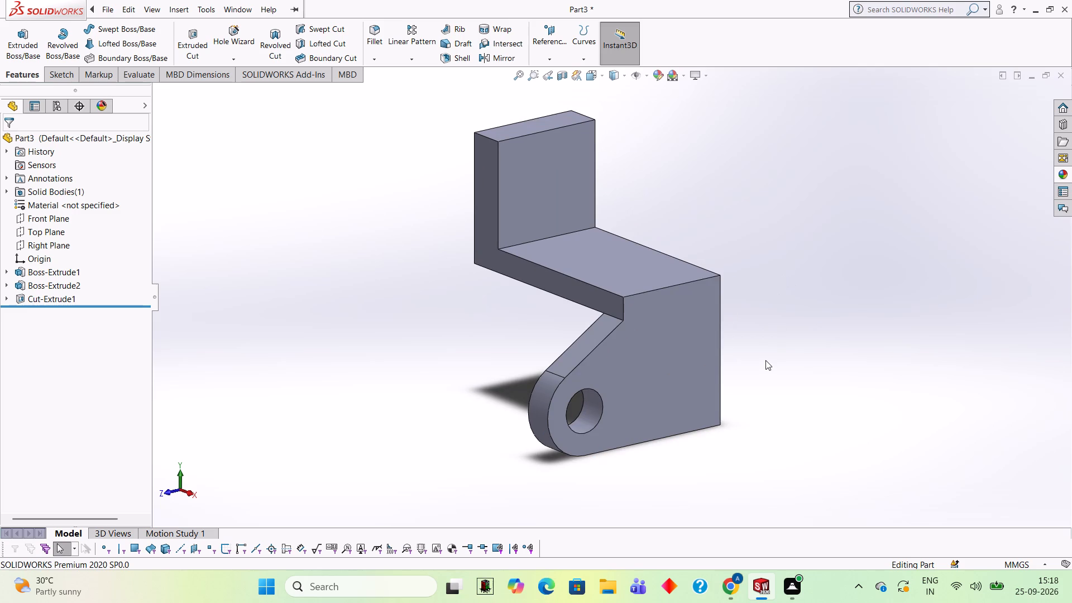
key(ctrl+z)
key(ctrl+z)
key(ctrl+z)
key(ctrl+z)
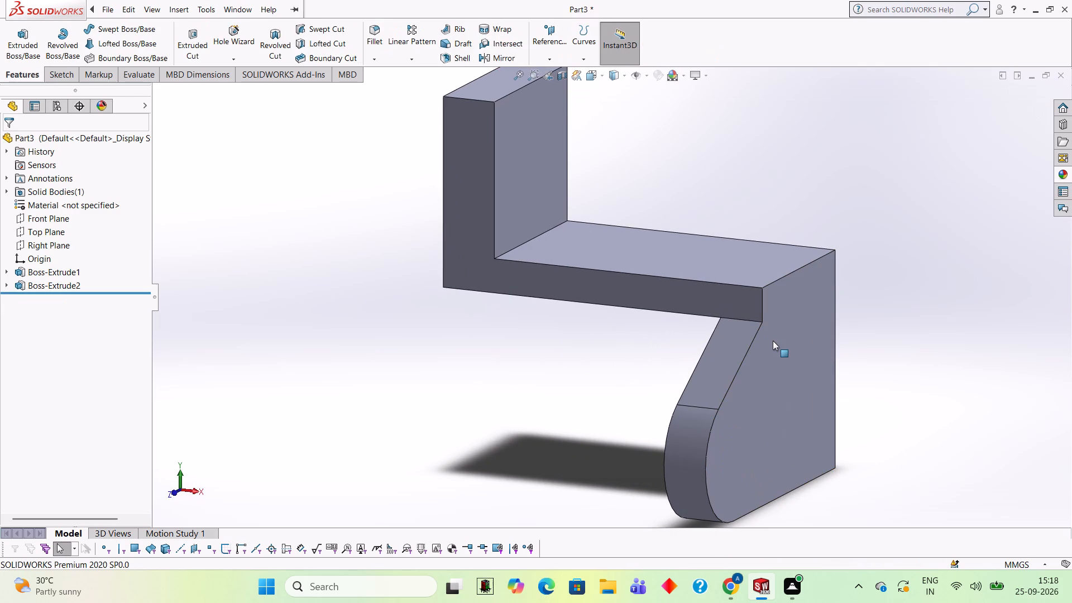
Undo the plate's 13 mm boss extrusion to return to editing its profile sketch.
key(ctrl+z)
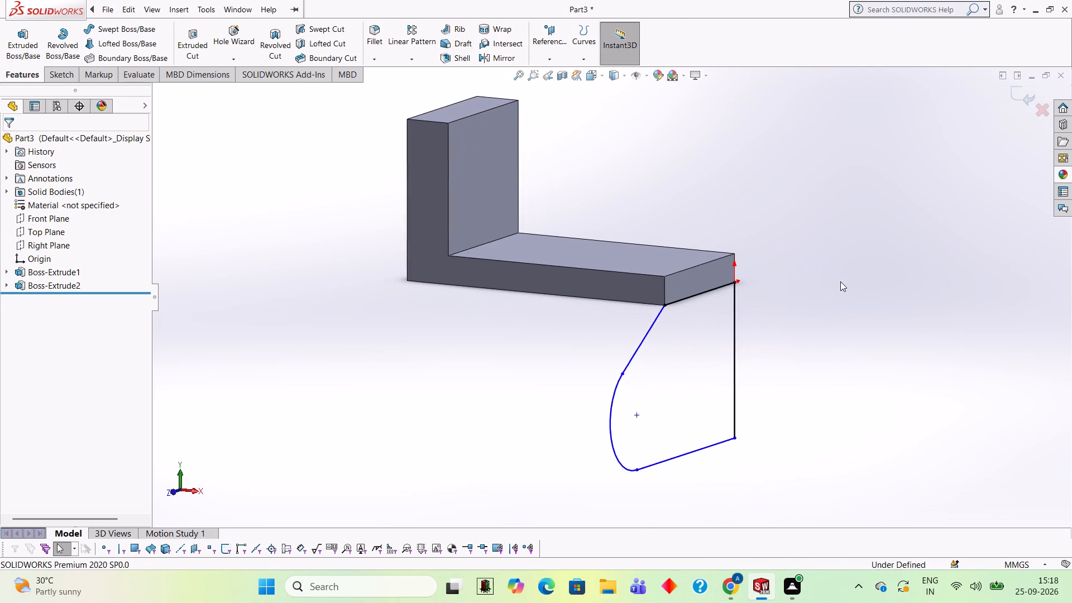
middle_drag(875, 269, 810, 231)
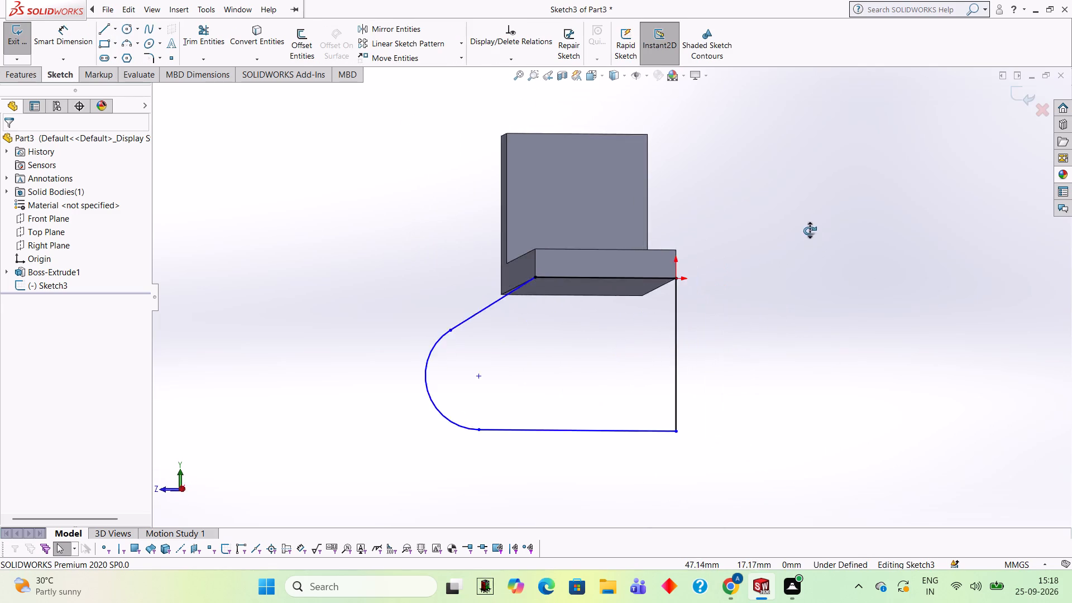
middle_drag(810, 231, 801, 259)
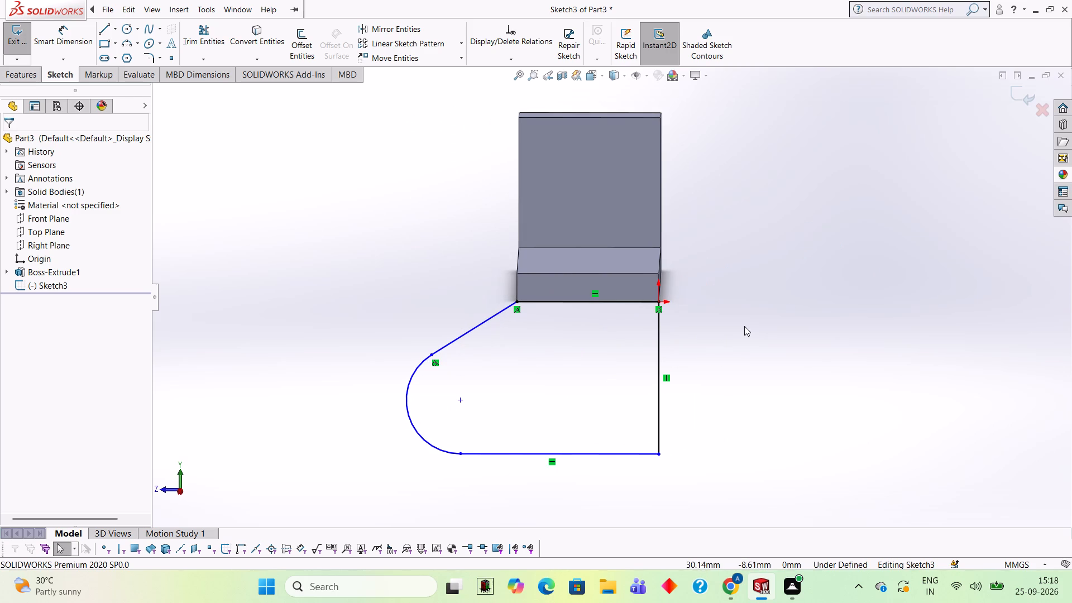
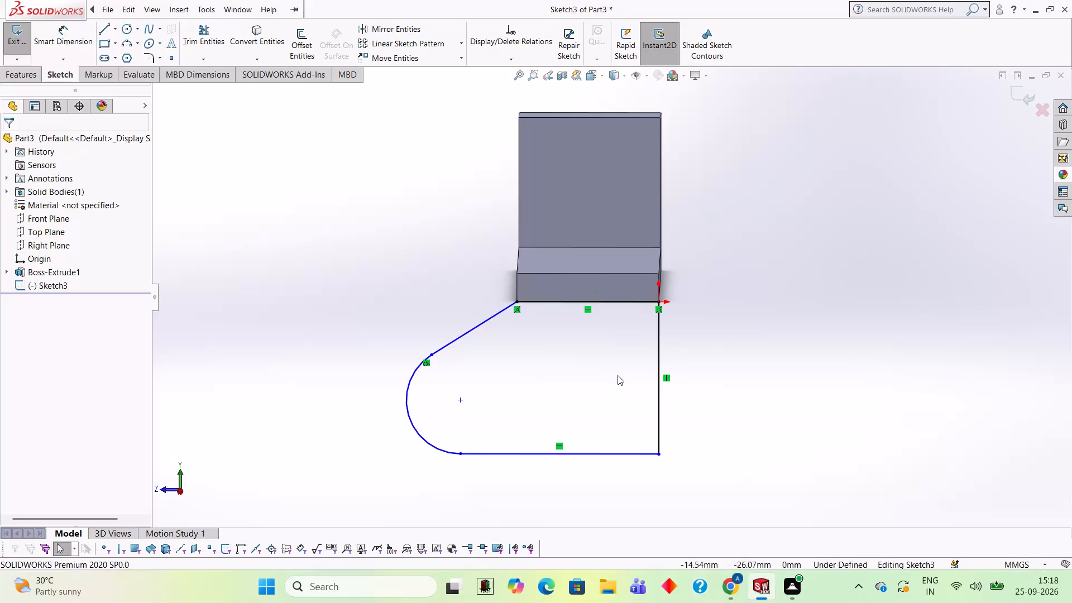
Undo the profile's top closing line and the trims of the large circle, the 19 mm circle and the short vertical line.
key(ctrl+z)
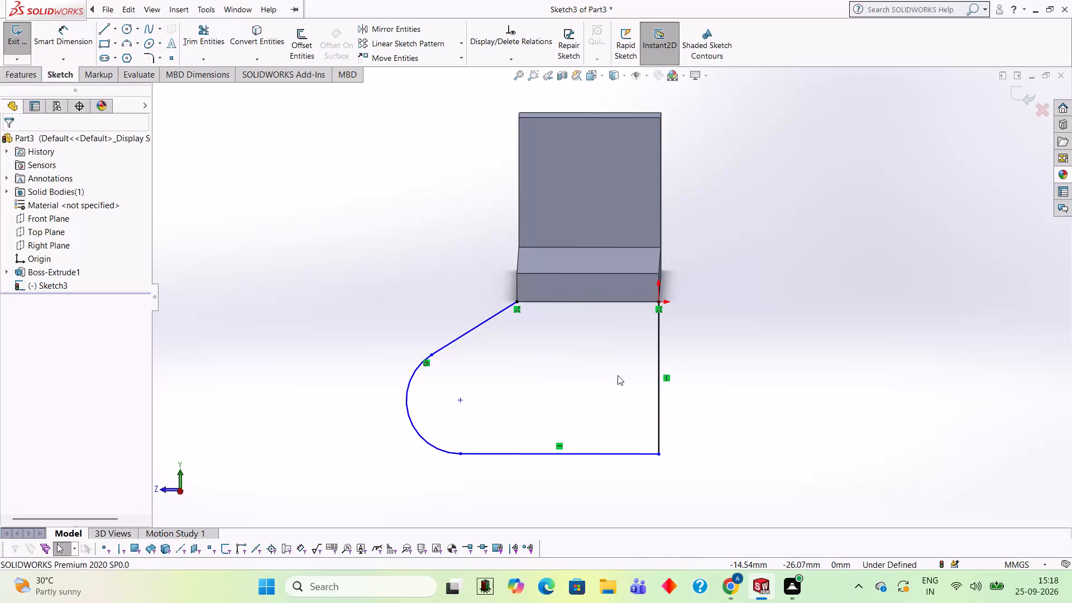
key(ctrl+z)
key(ctrl+z)
key(ctrl+z)
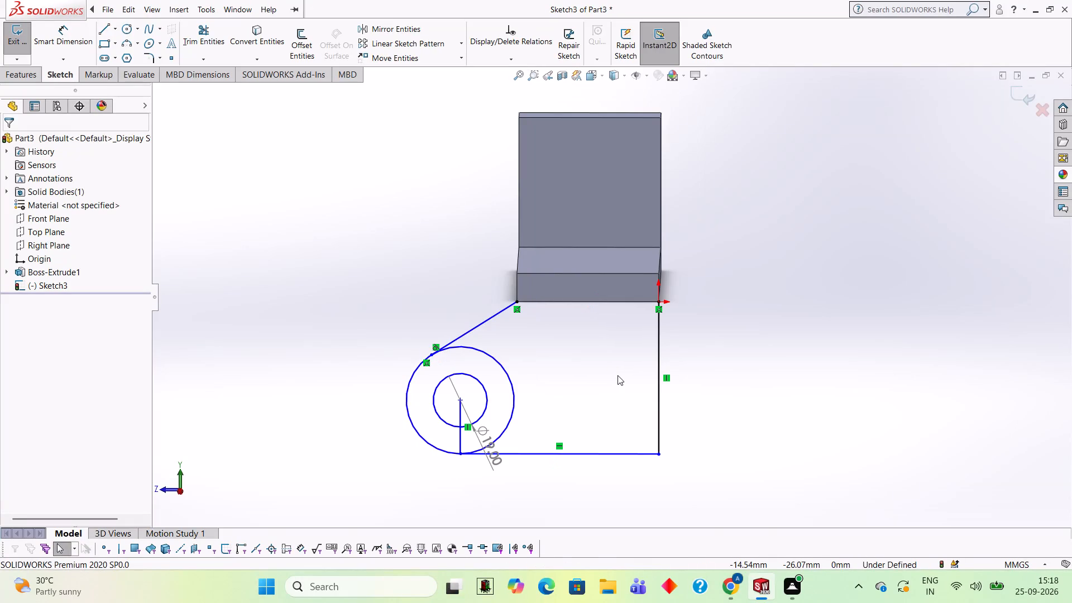
Replace the slanted line with one about 45 mm long from the base end face's upper corner, tangent to the large circle.
click(194, 39)
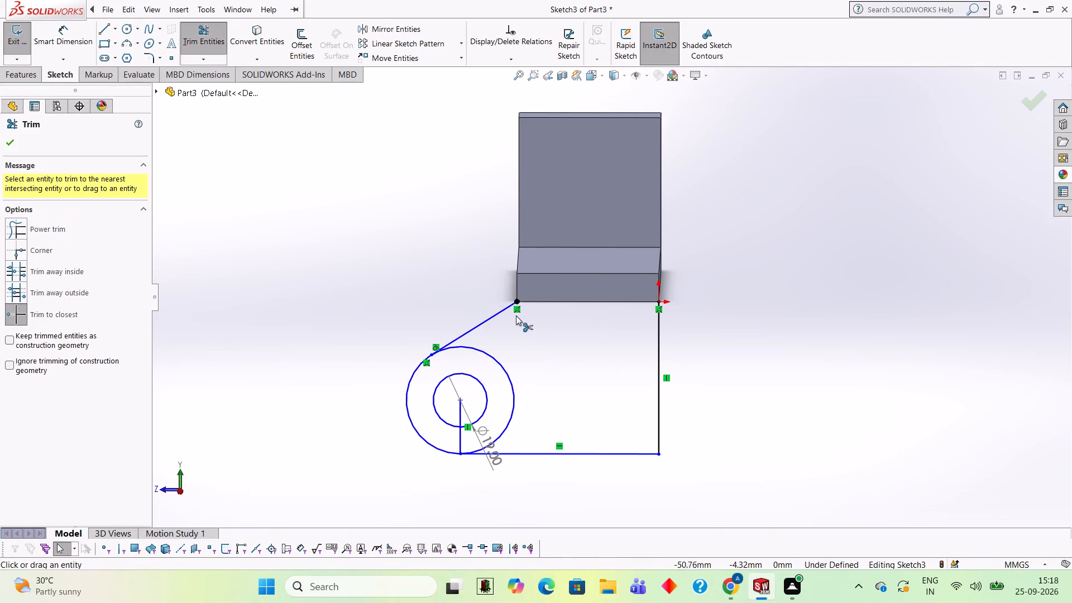
click(504, 309)
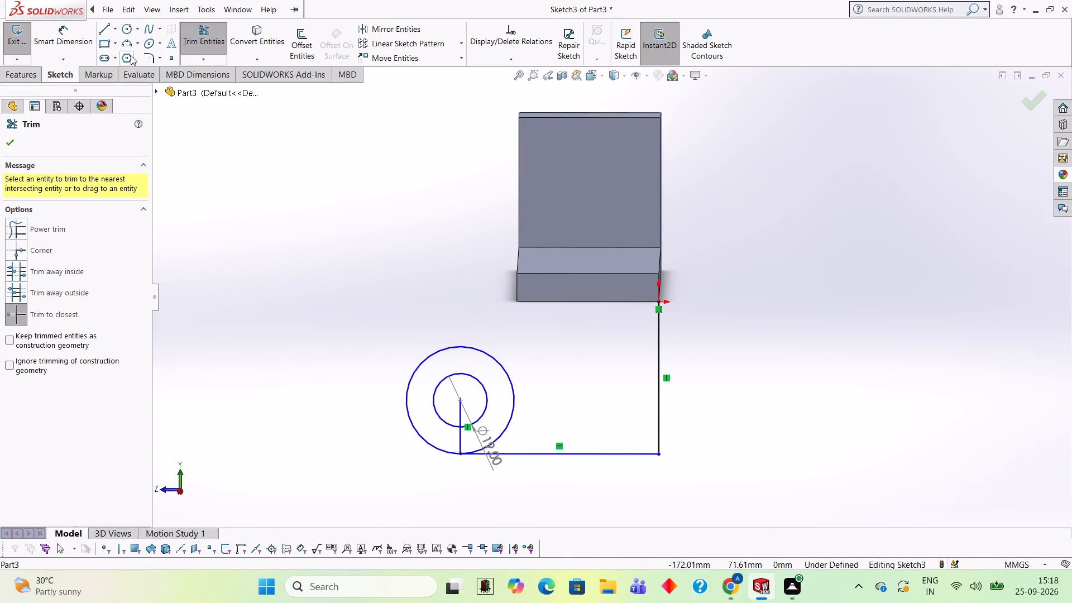
click(108, 30)
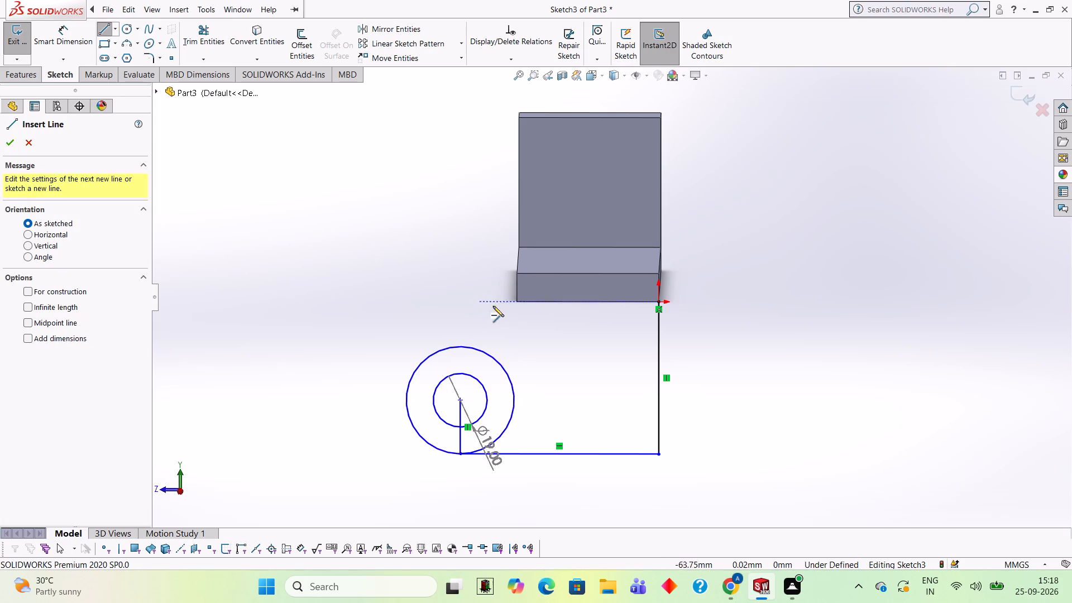
click(516, 273)
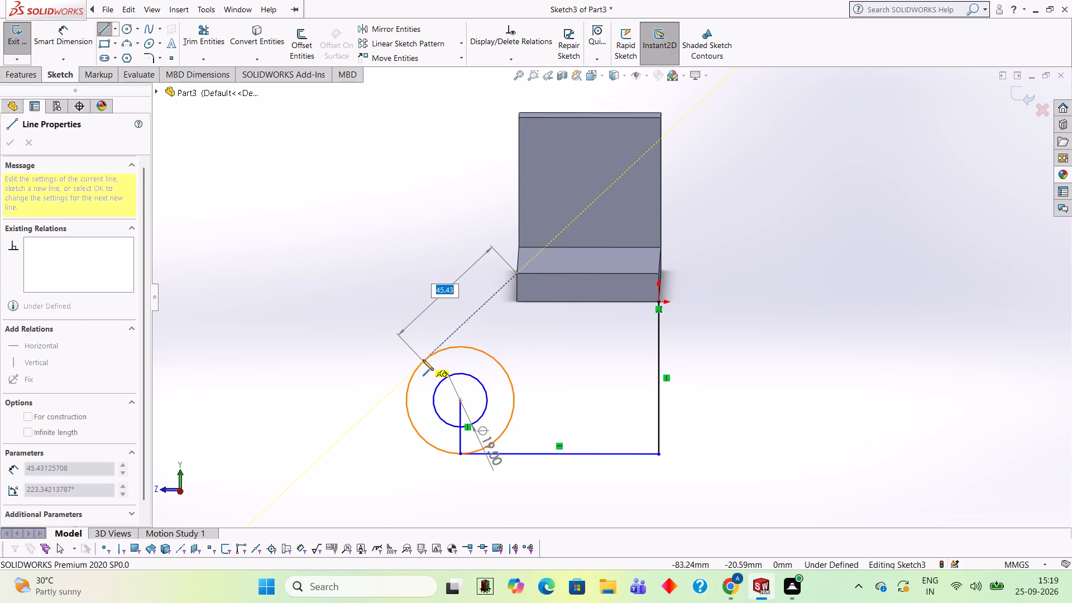
click(423, 360)
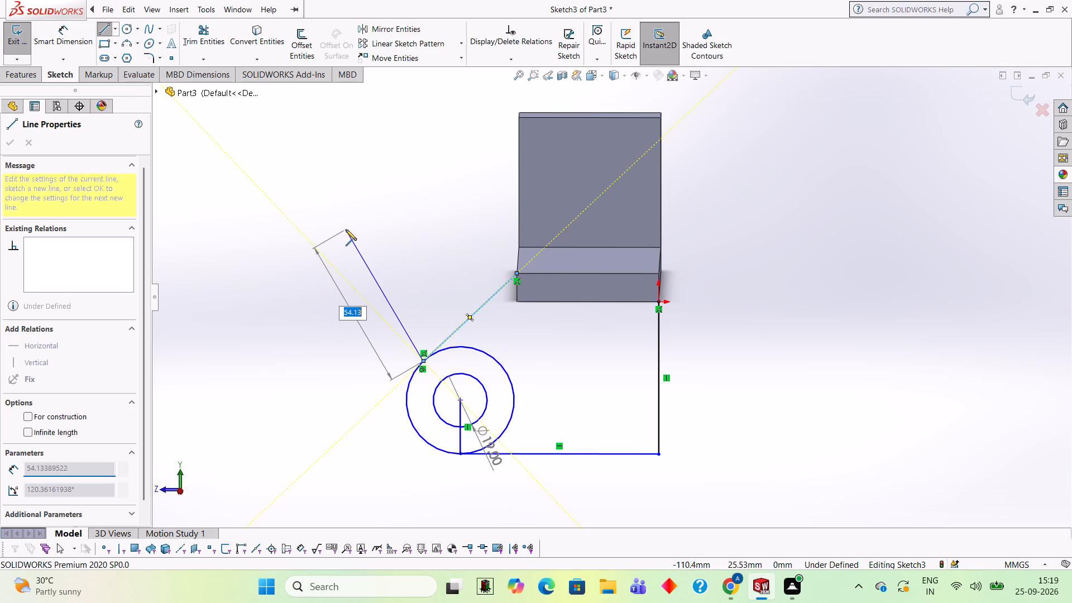
key(Escape)
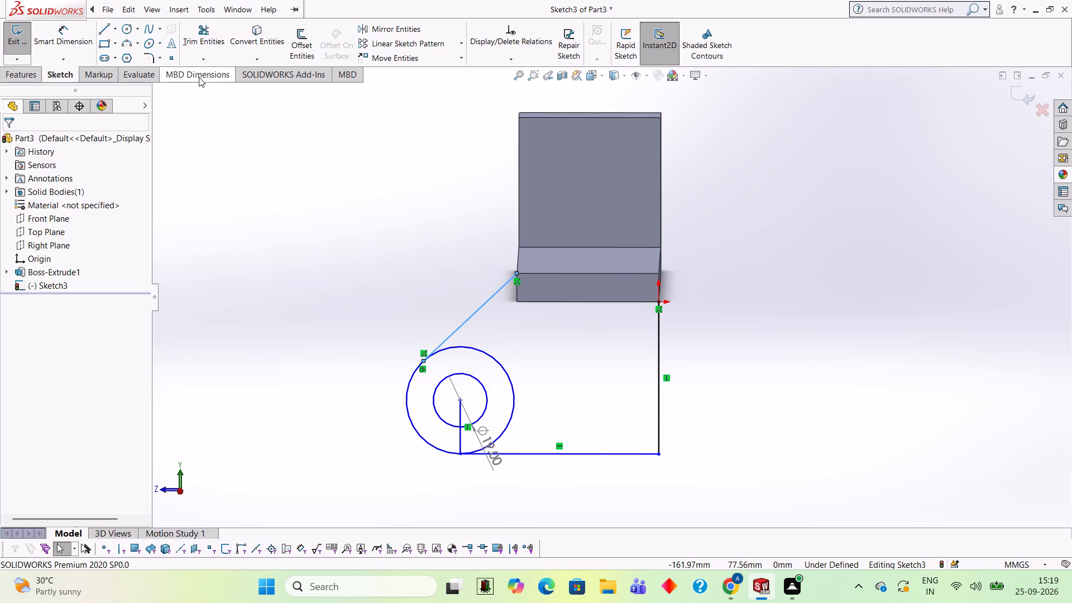
Trim away the large circle's inner arc, the 19 mm circle and the short vertical line inside the plate profile.
click(205, 35)
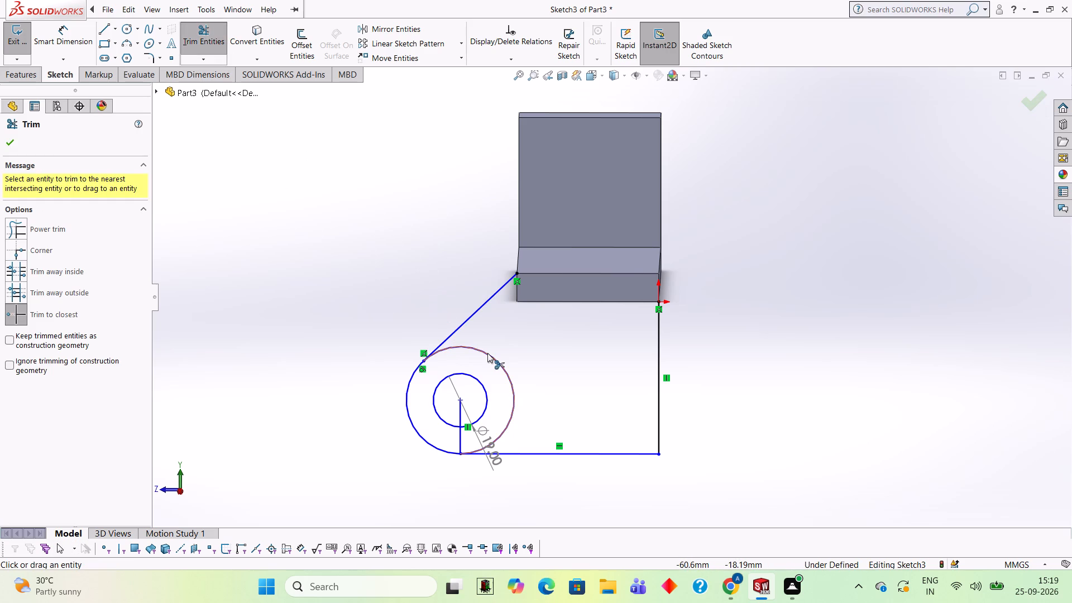
click(487, 353)
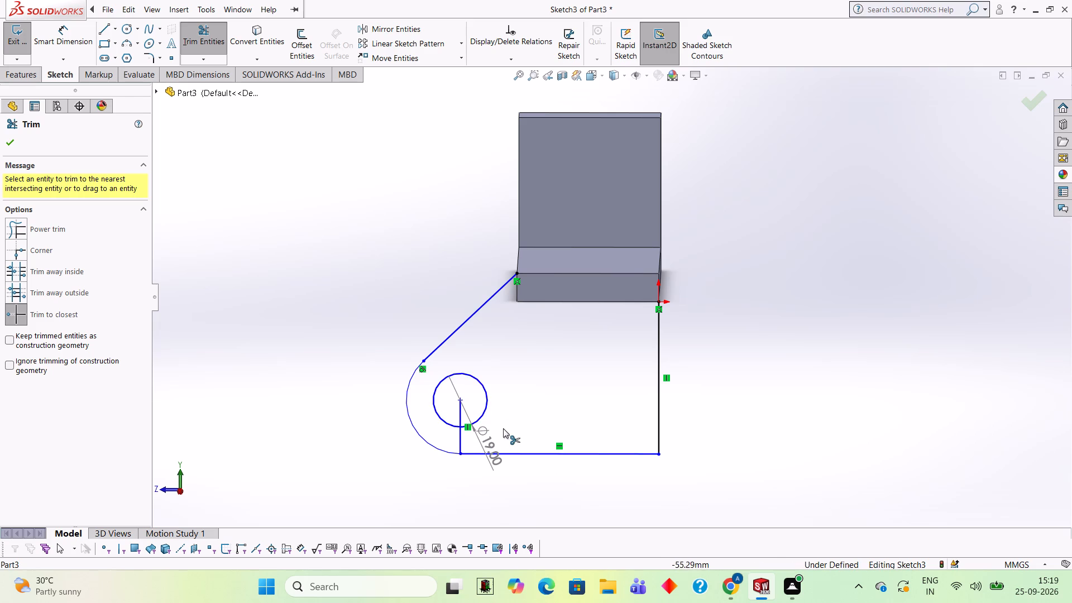
click(488, 401)
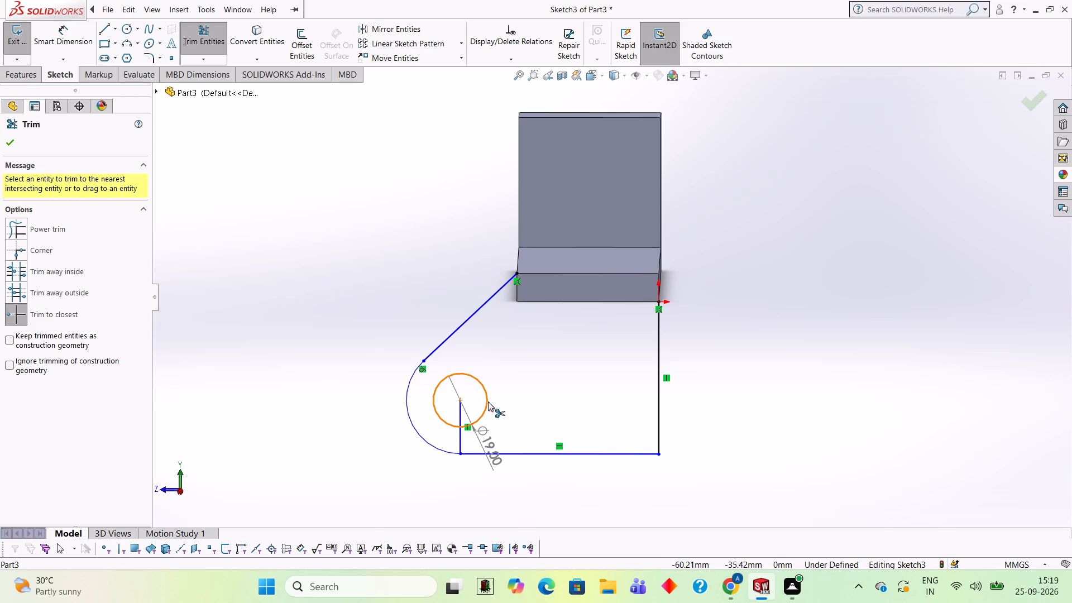
click(460, 427)
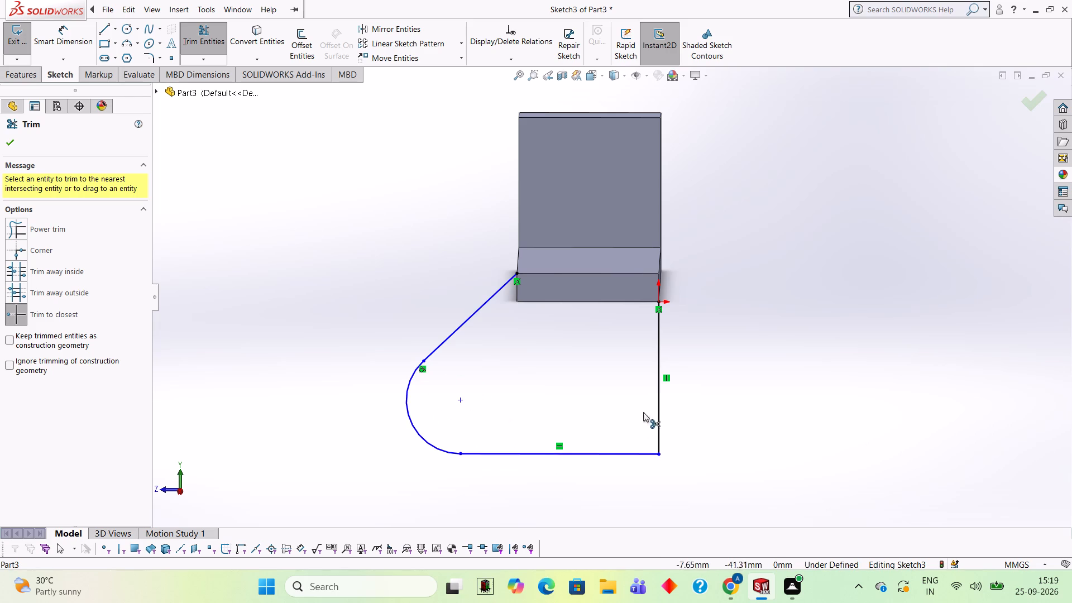
Replace the profile's vertical side with a line about 63 mm up to the end face's top corner, and close the top with a 50 mm line.
middle_drag(723, 352, 739, 322)
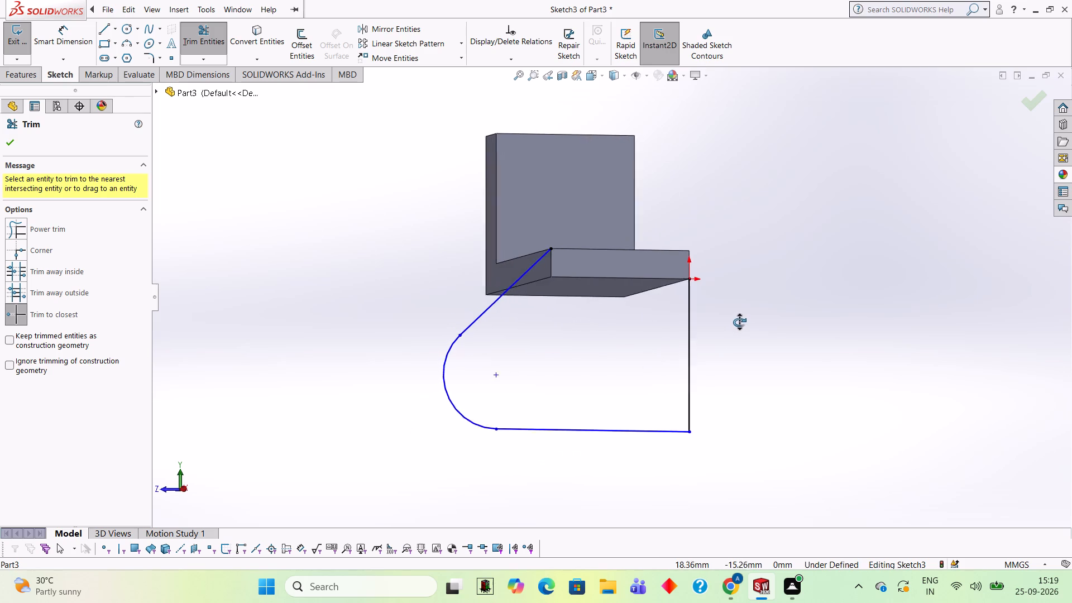
middle_drag(739, 322, 726, 330)
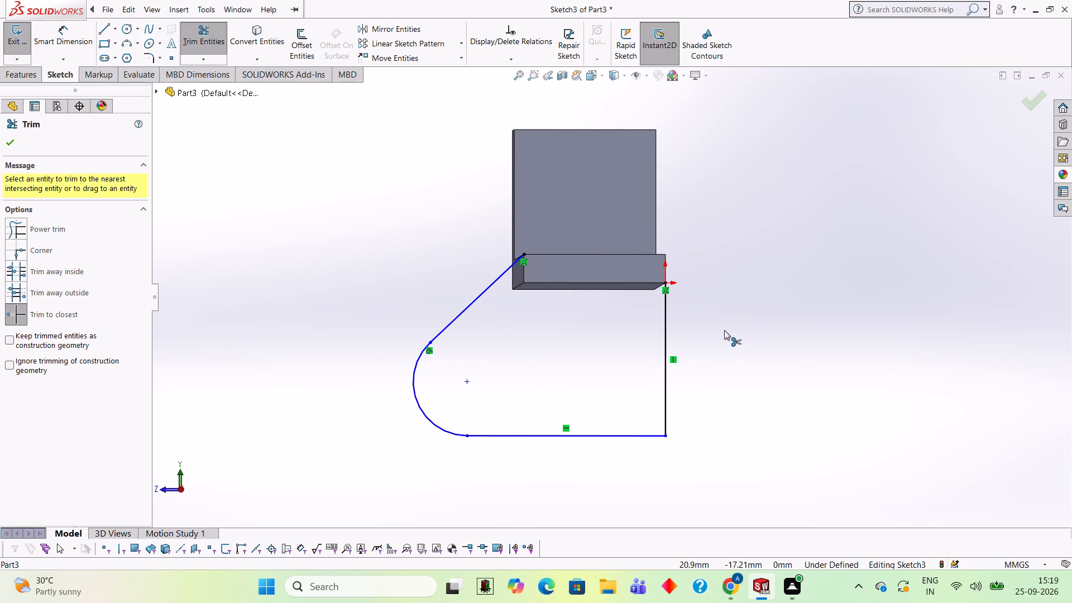
middle_drag(741, 266, 726, 323)
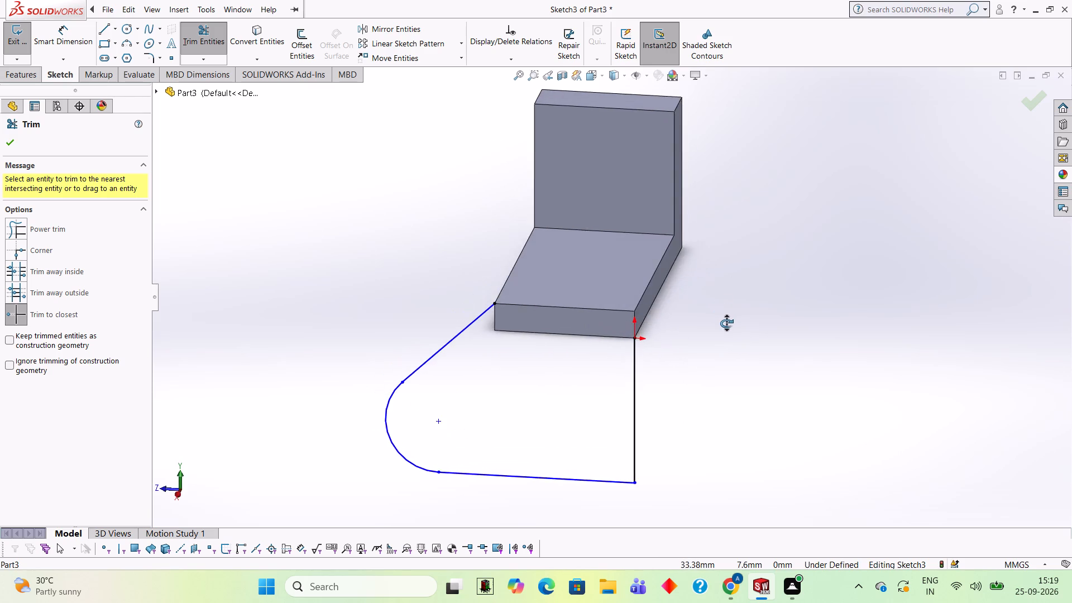
middle_drag(726, 323, 736, 303)
click(654, 370)
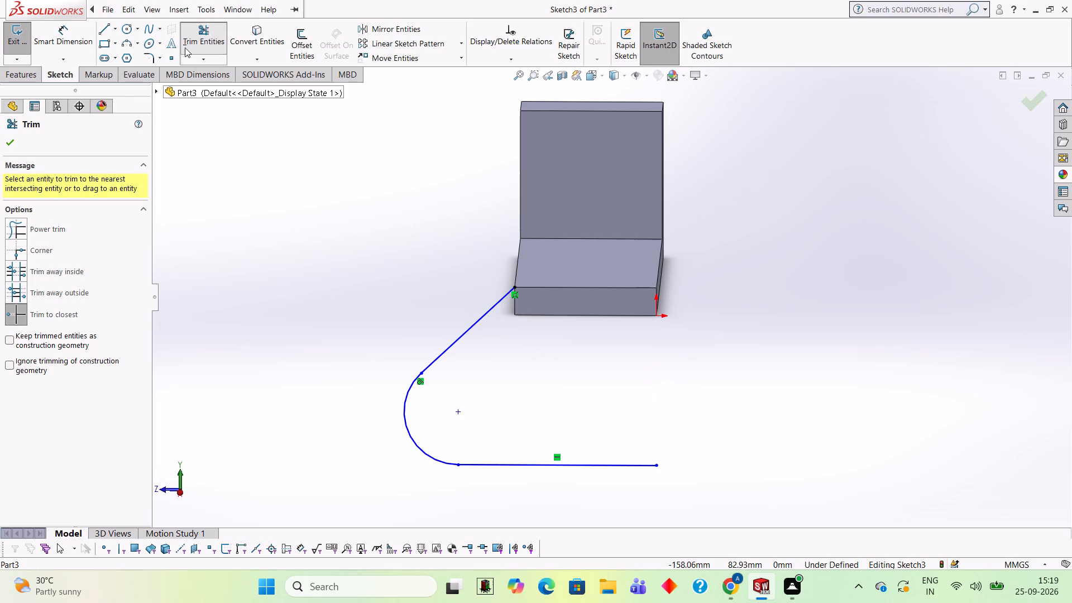
click(109, 27)
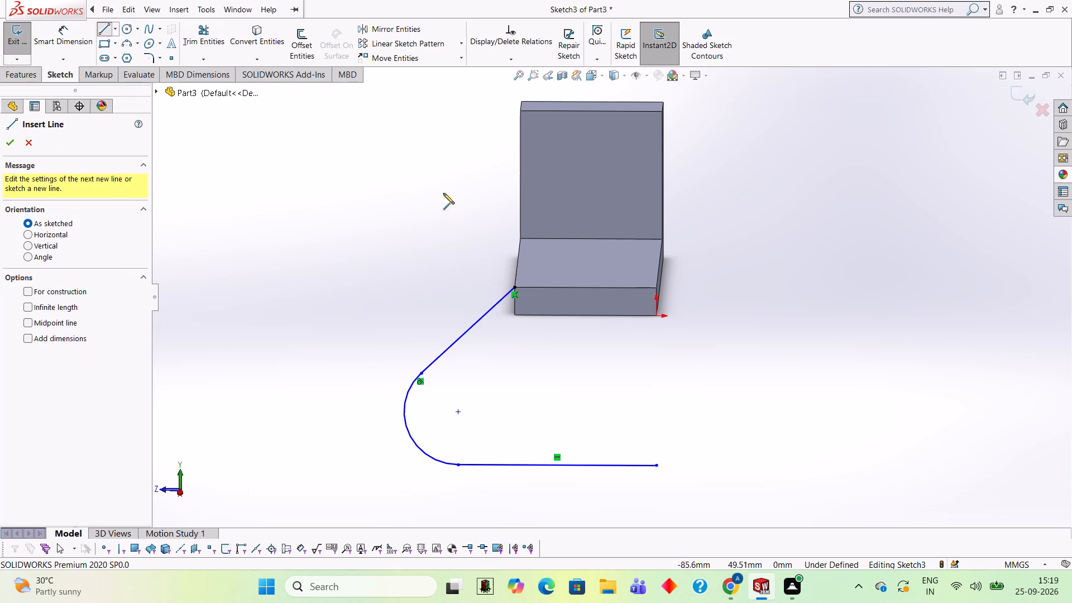
click(655, 466)
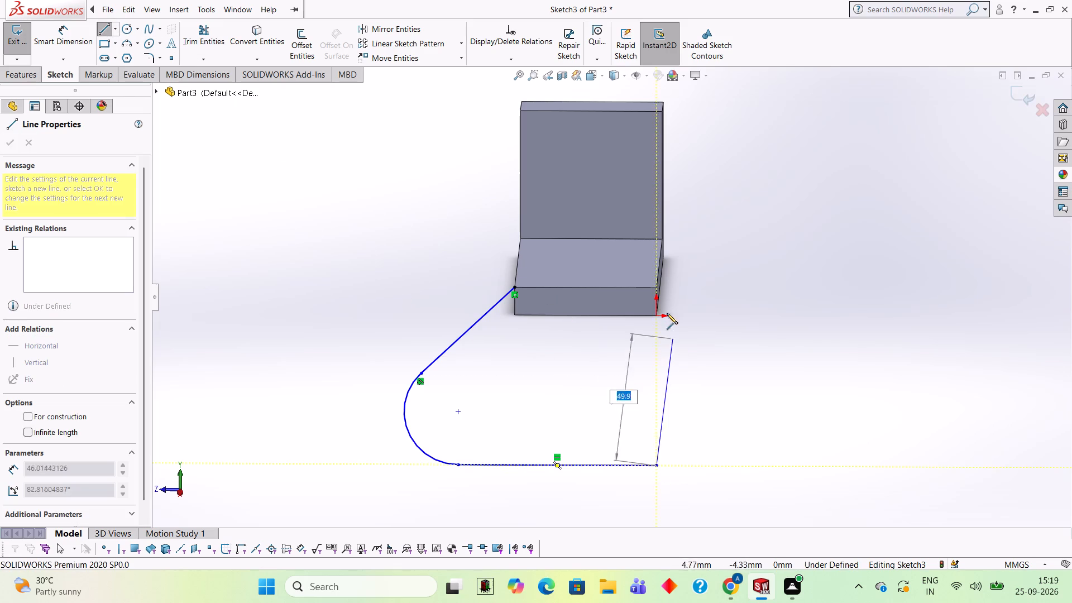
click(657, 286)
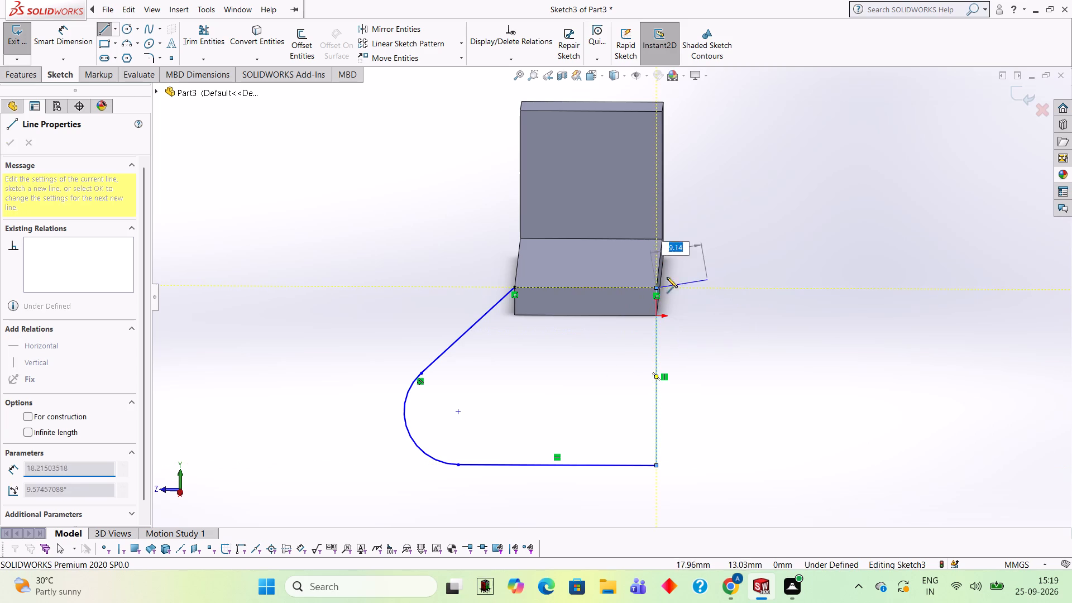
click(514, 286)
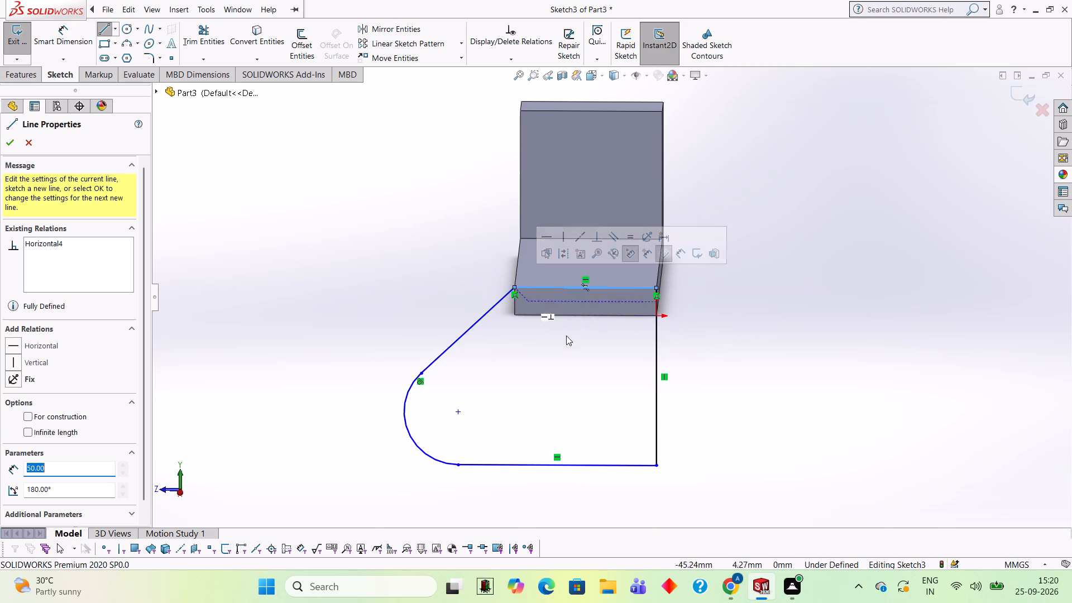
middle_drag(812, 317, 832, 294)
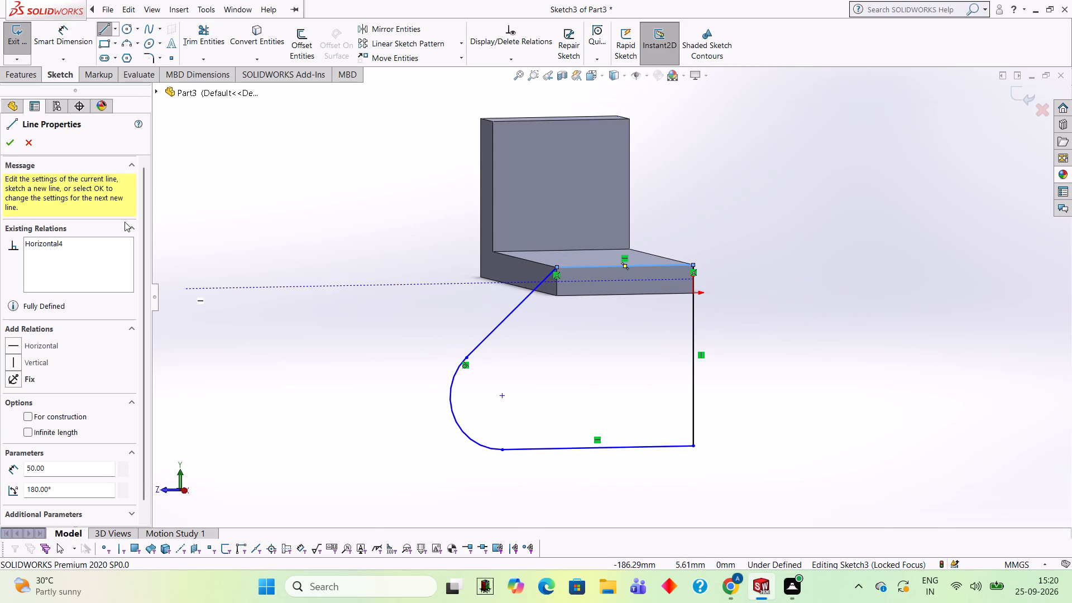
click(12, 137)
Extrude the plate profile as a blind 13 mm boss with reversed direction, into the bracket's base, with the result merged.
click(24, 77)
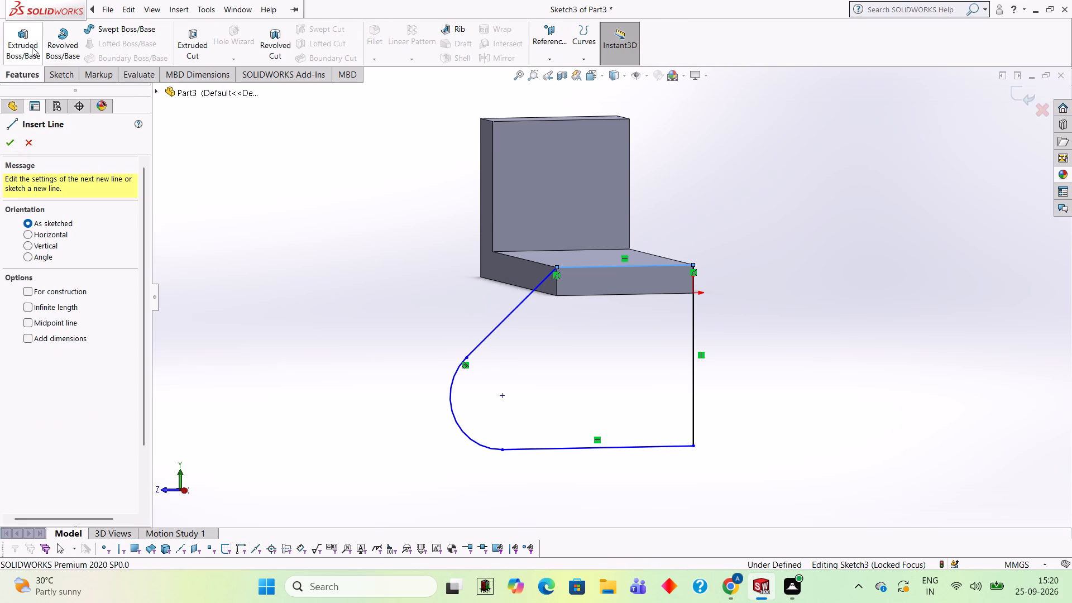
click(32, 47)
middle_drag(216, 288, 224, 291)
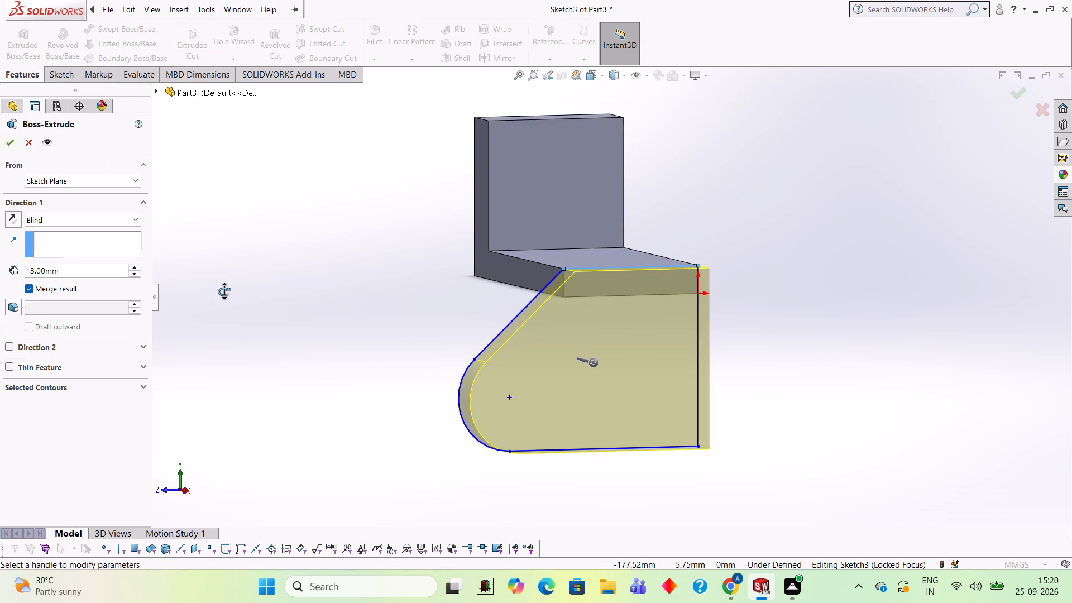
middle_drag(224, 291, 307, 335)
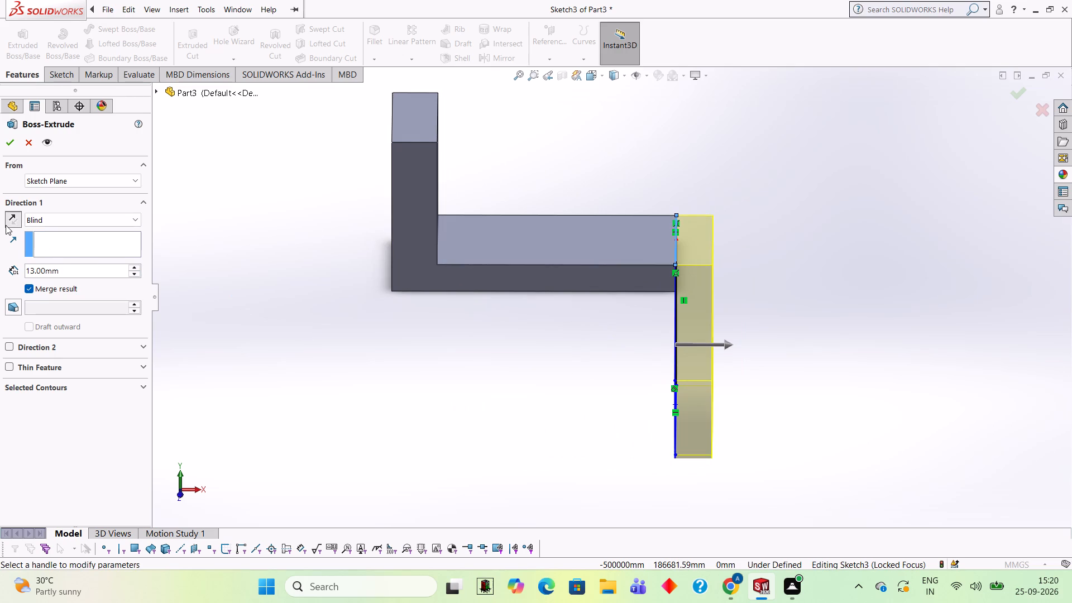
click(6, 225)
click(10, 143)
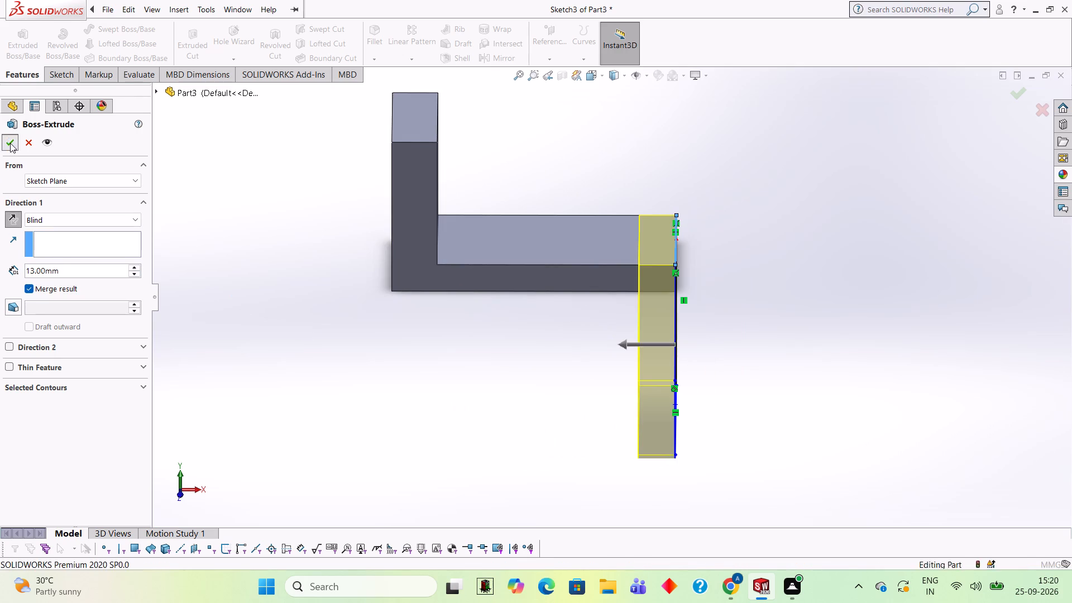
click(207, 233)
Start a new sketch on the plate's large outer face and view it face-on.
middle_drag(760, 313, 729, 295)
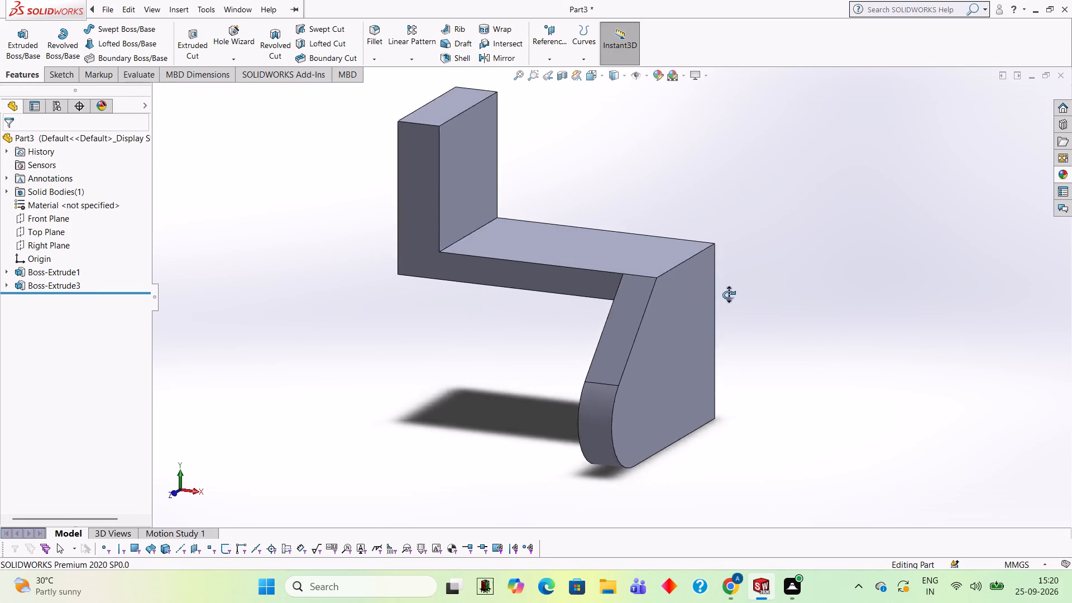
middle_drag(729, 295, 690, 275)
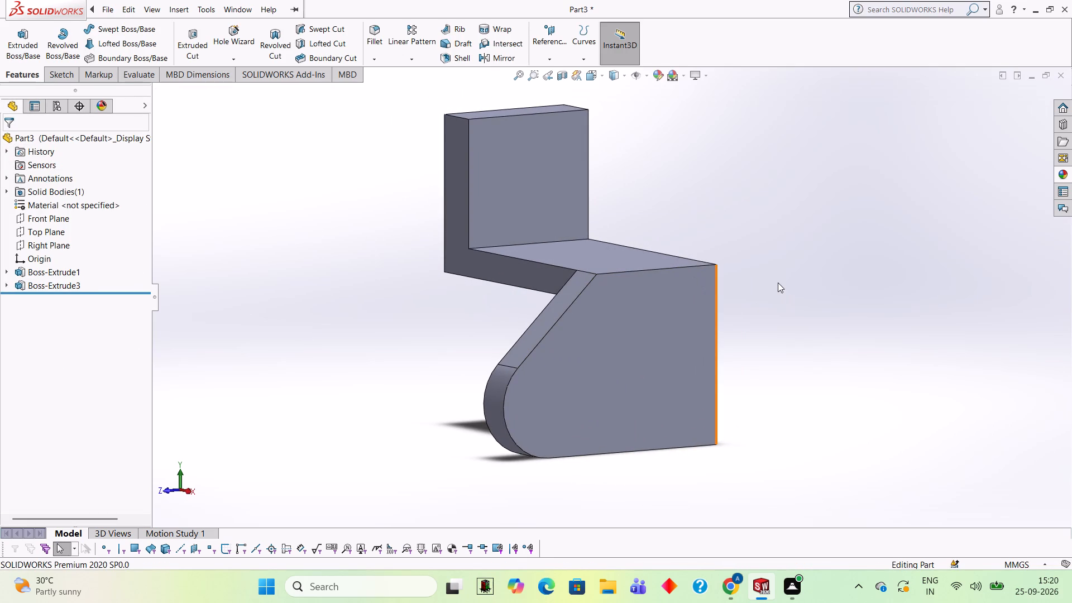
middle_drag(811, 303, 766, 308)
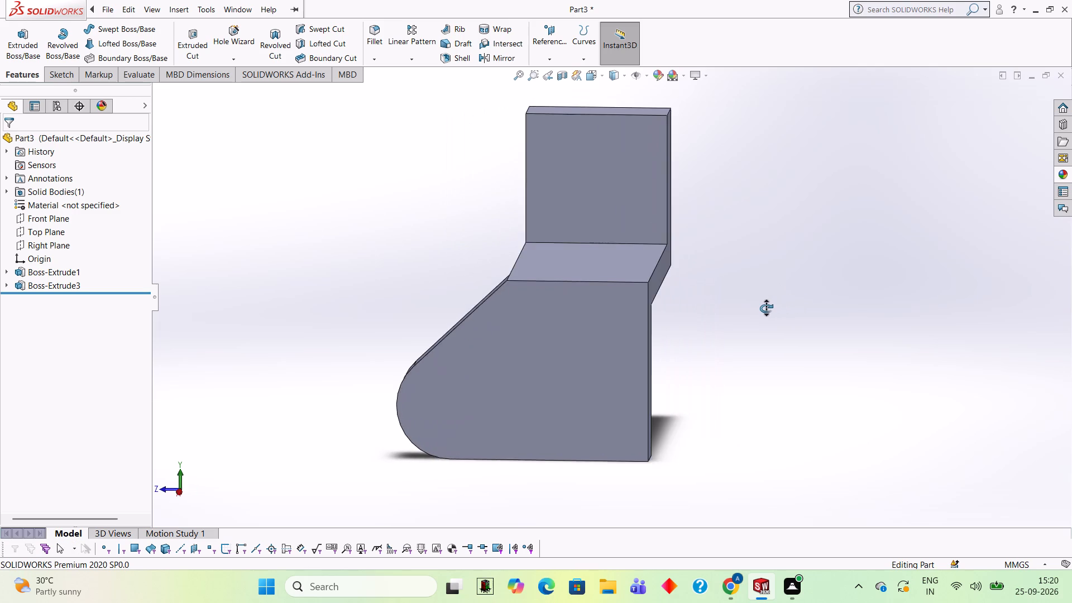
middle_drag(766, 308, 778, 308)
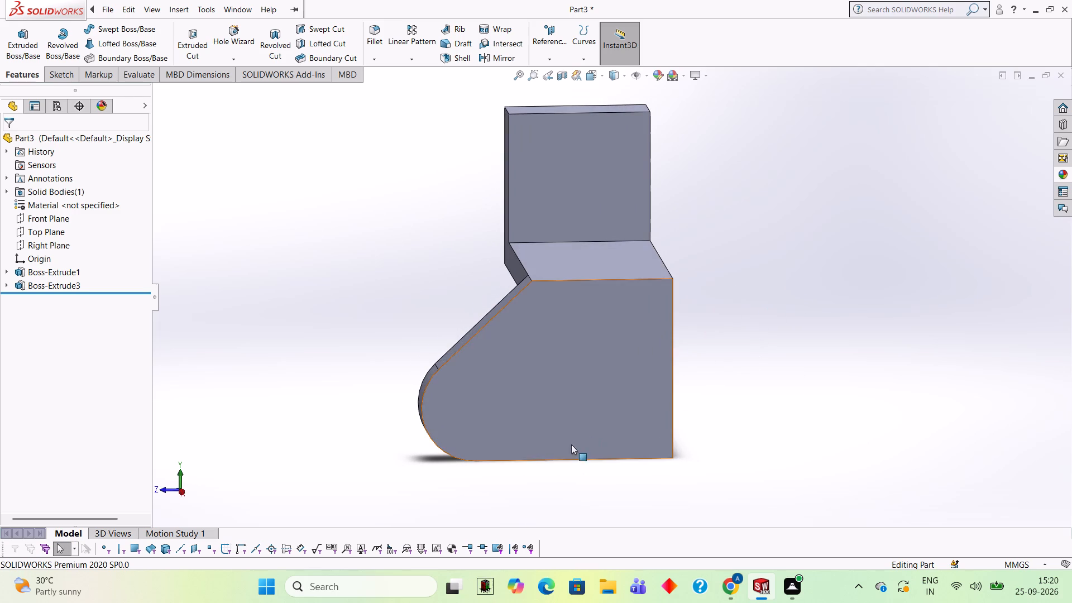
click(567, 389)
click(611, 357)
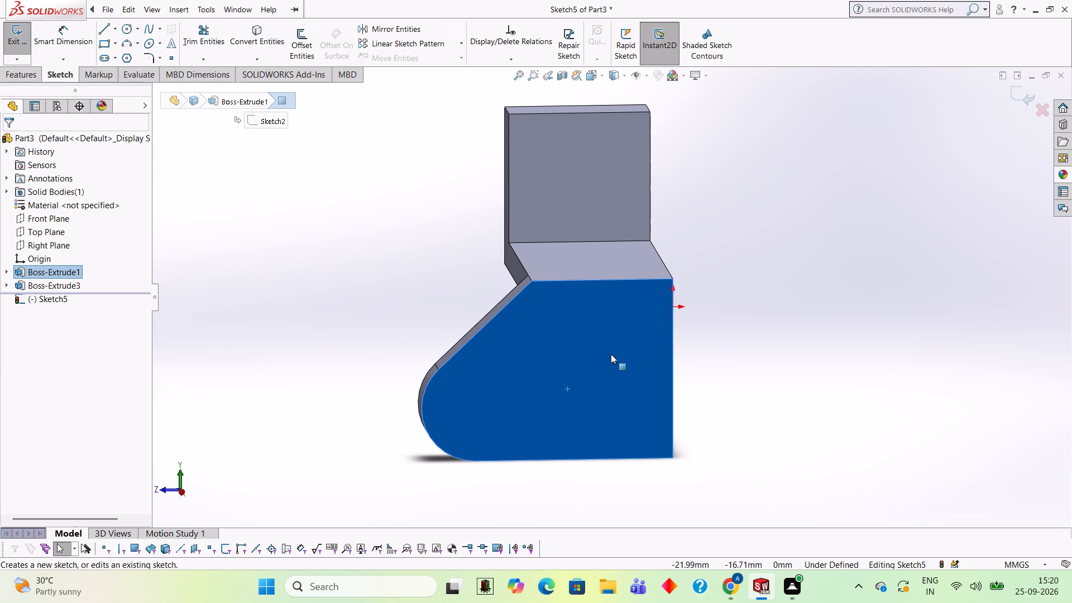
key(ctrl+8)
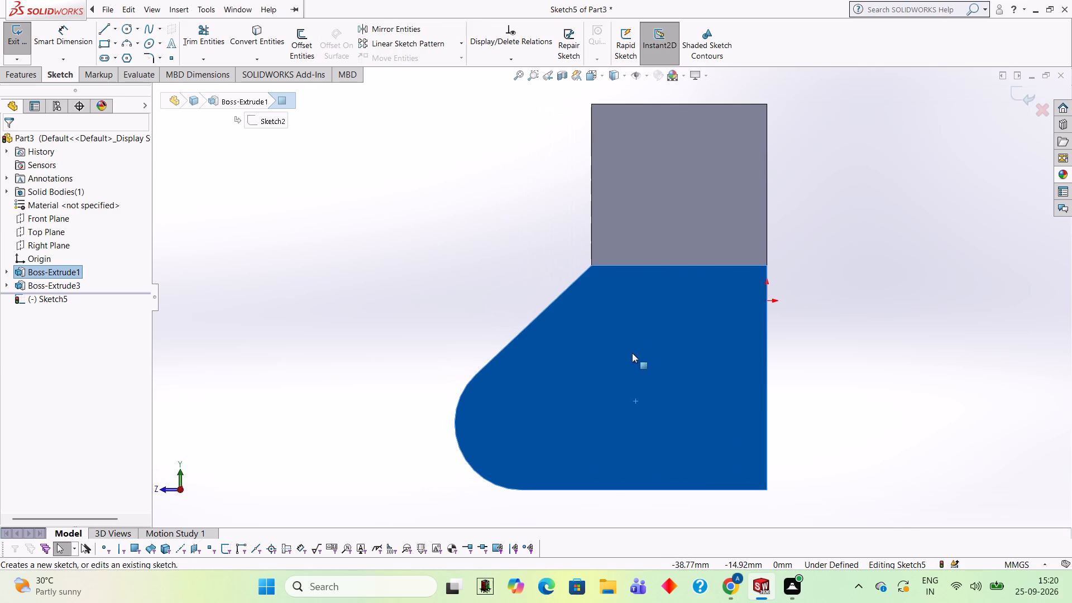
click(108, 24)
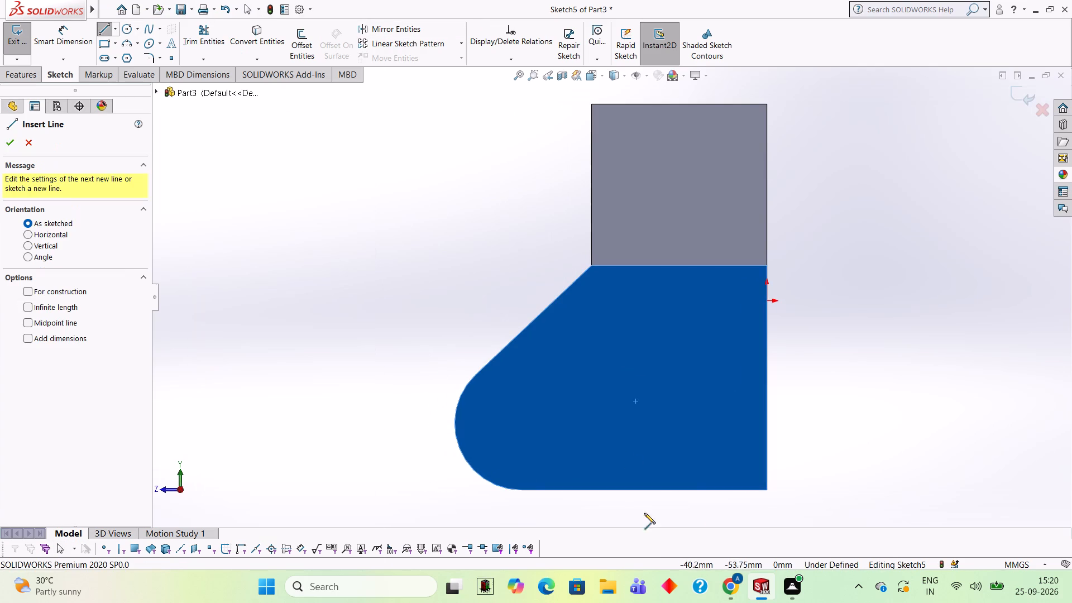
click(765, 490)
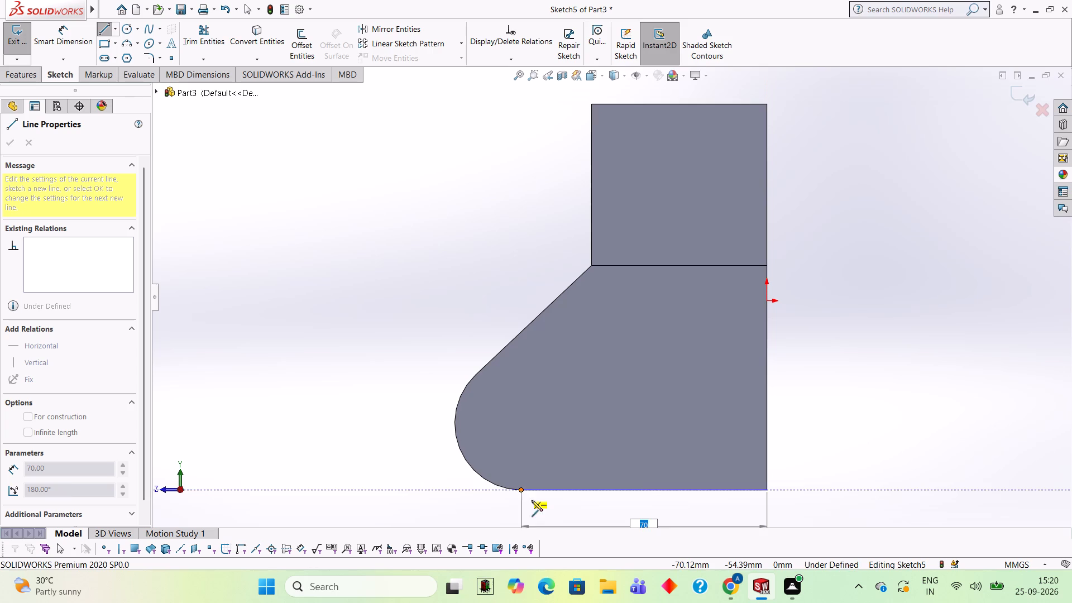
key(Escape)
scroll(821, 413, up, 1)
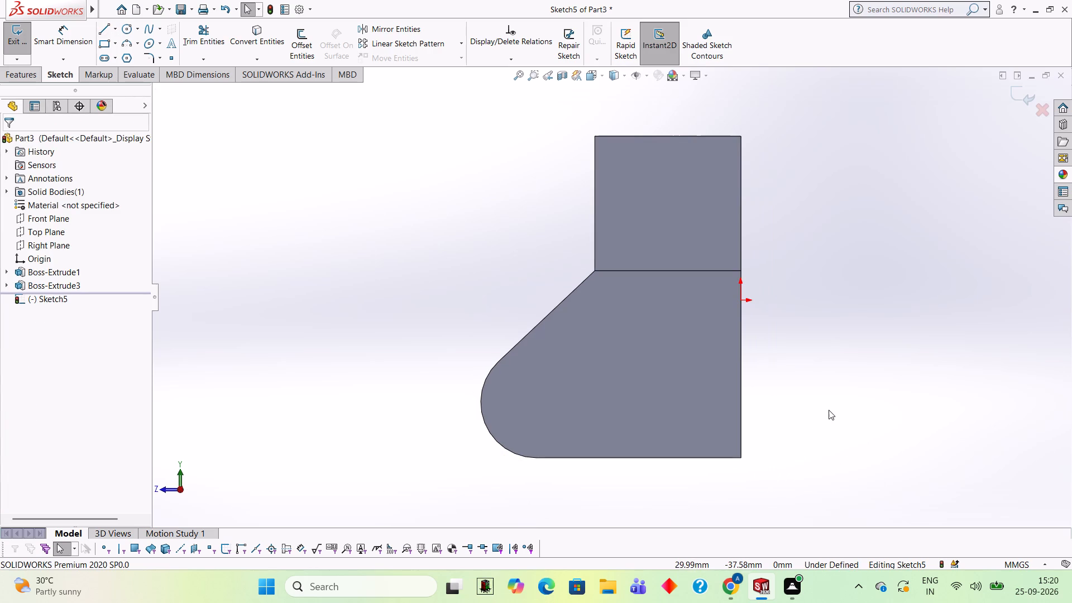
Sketch a 19 mm diameter circle on the plate's face, centred on its rounded end.
click(123, 27)
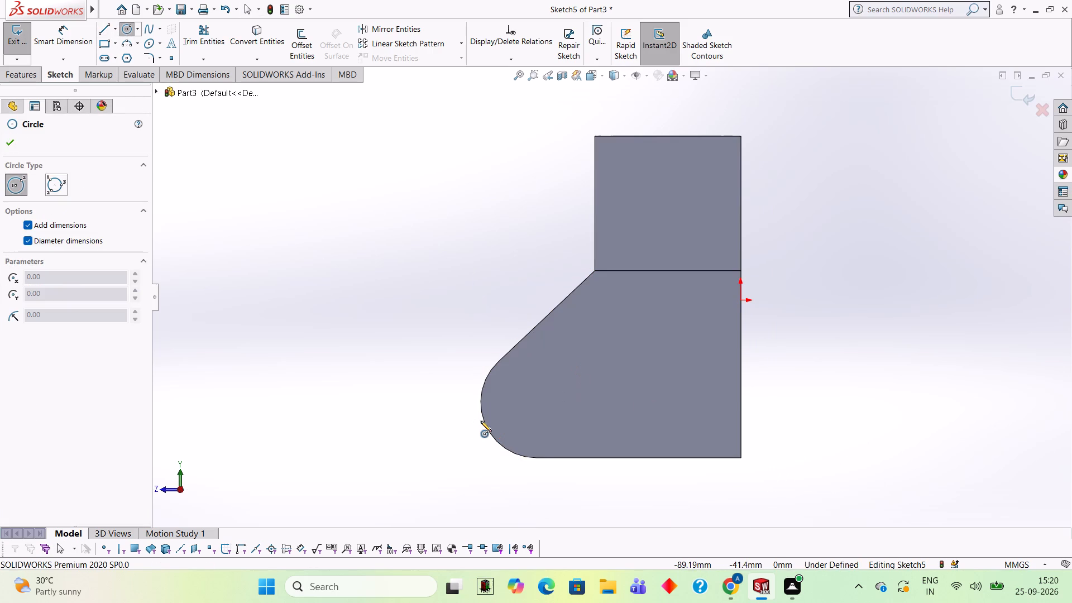
click(535, 401)
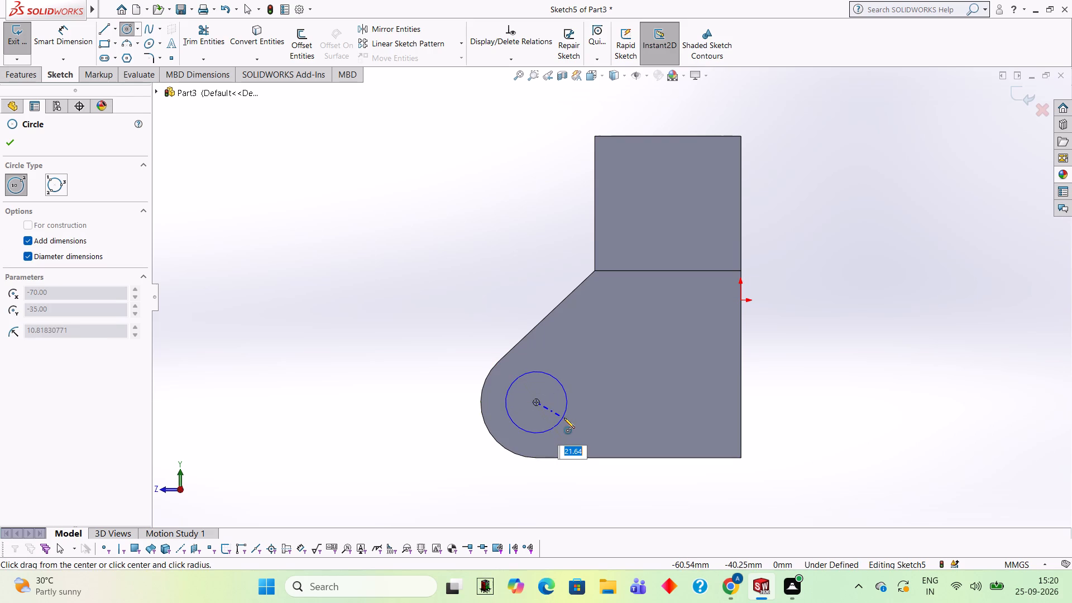
text(19)
key(Return)
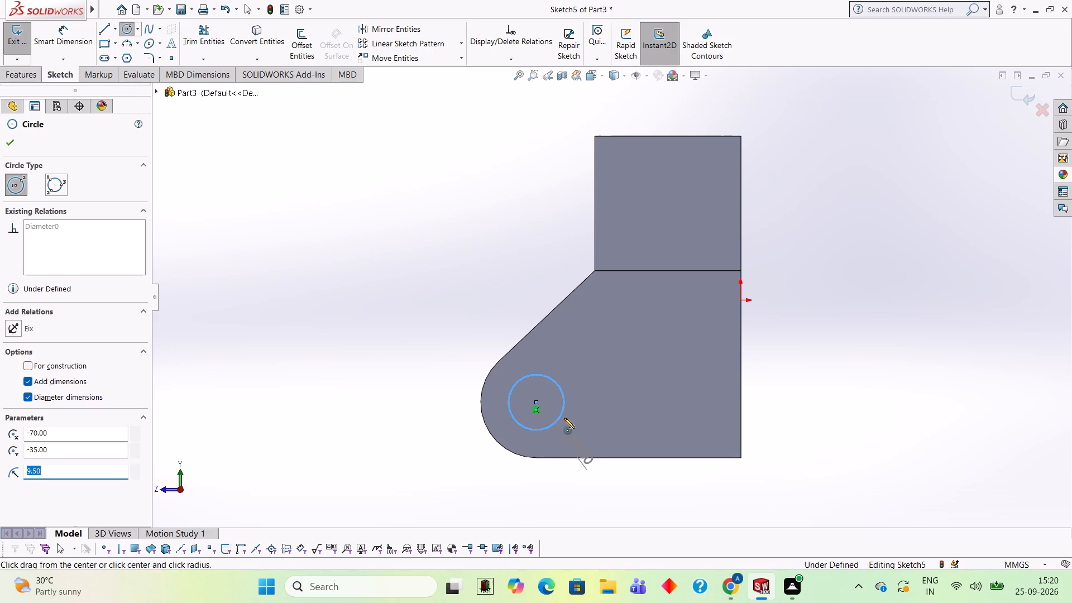
drag(811, 351, 798, 349)
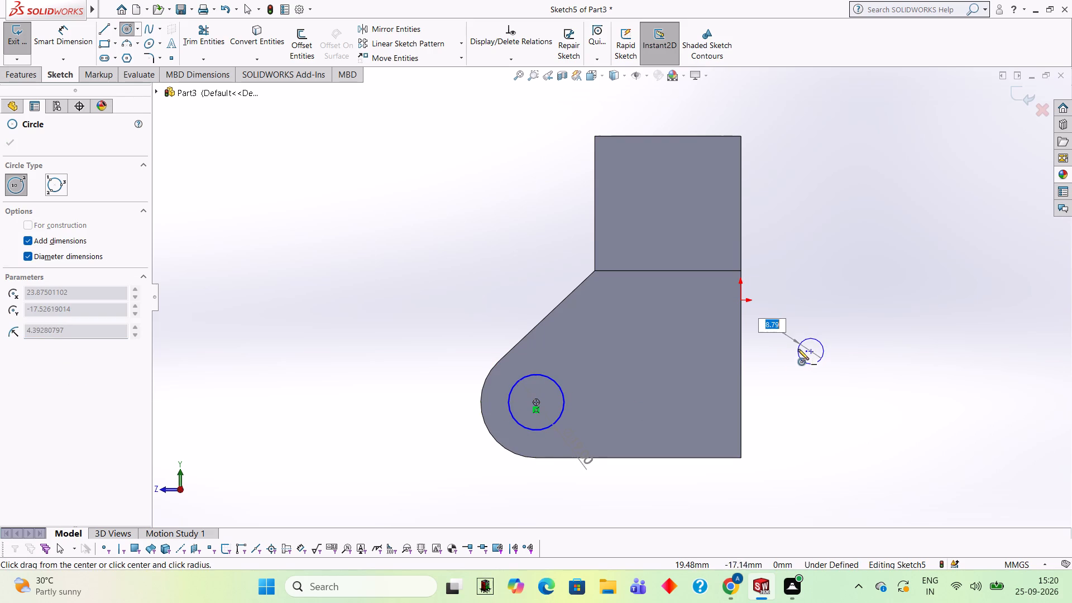
drag(798, 349, 798, 346)
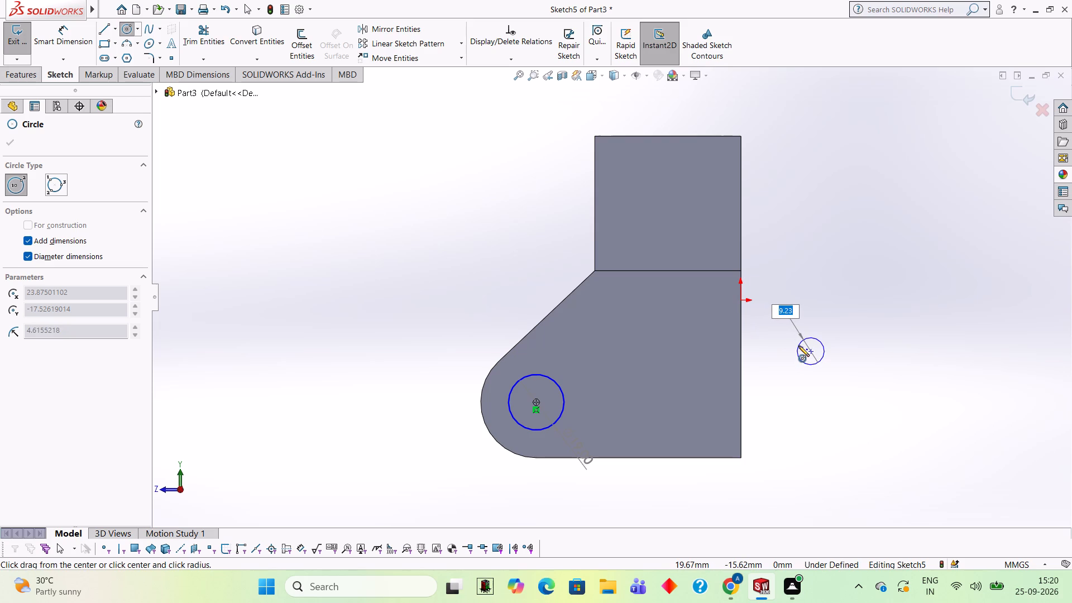
drag(798, 346, 798, 344)
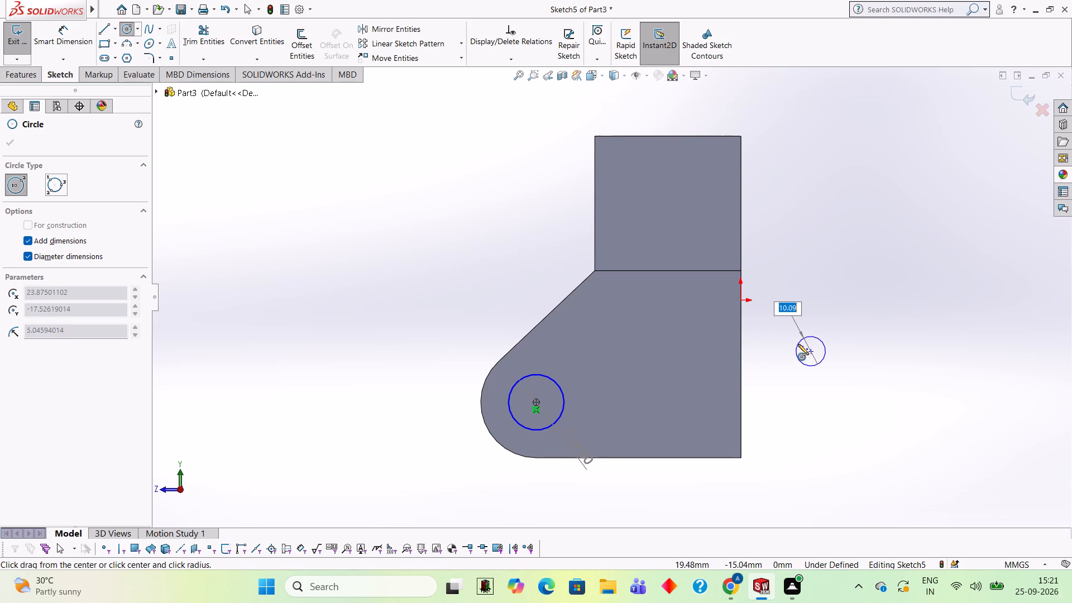
key(Escape)
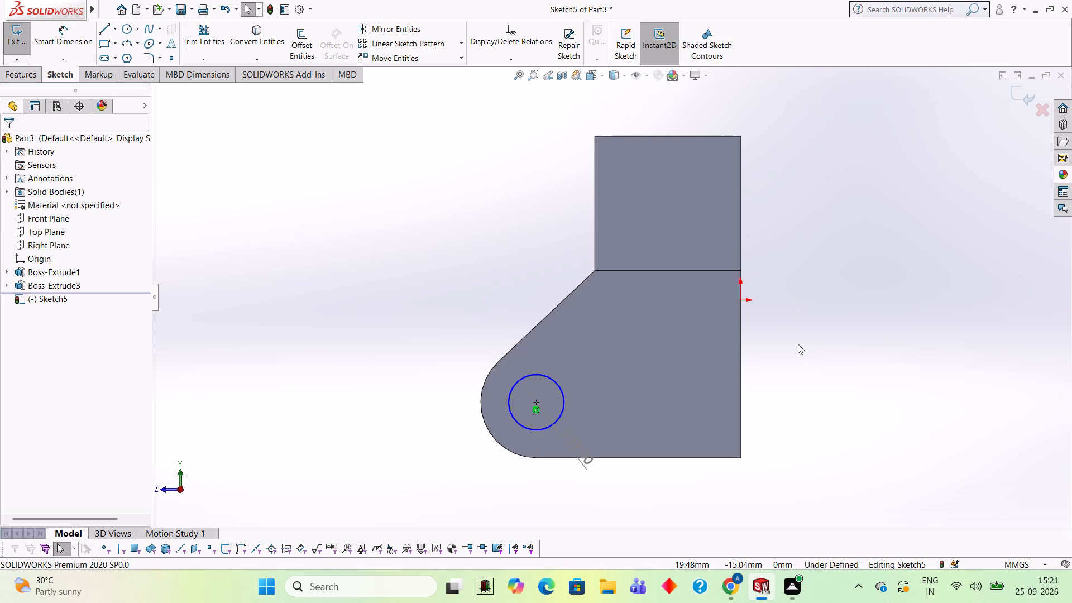
Cut the 19 mm circle through the hanging plate as a blind 13 mm extruded cut.
middle_drag(803, 177, 828, 224)
middle_drag(400, 274, 444, 326)
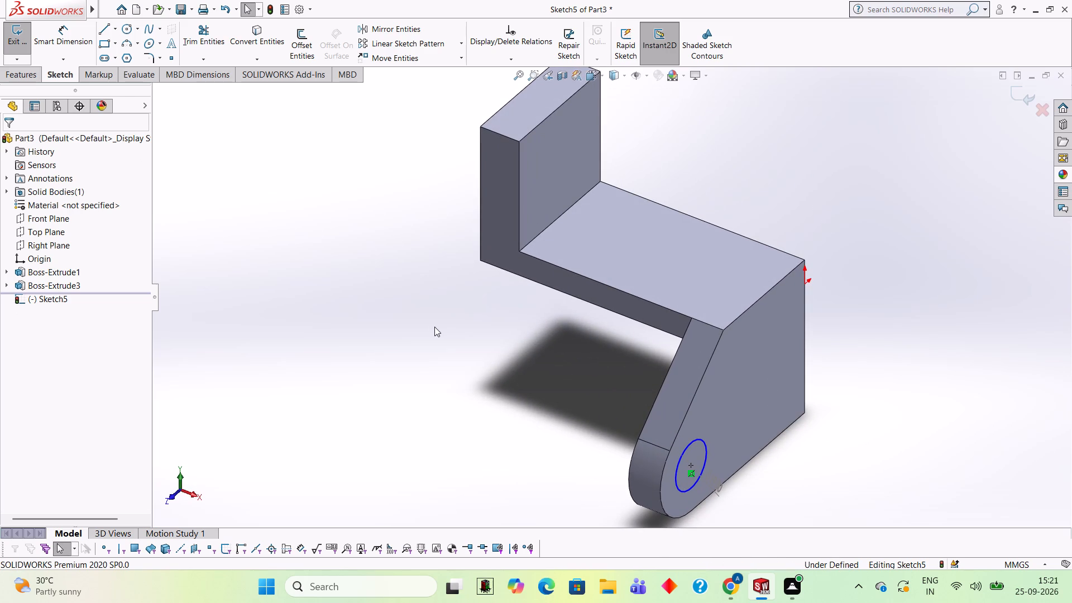
middle_drag(425, 366, 460, 387)
middle_drag(925, 307, 859, 250)
click(32, 76)
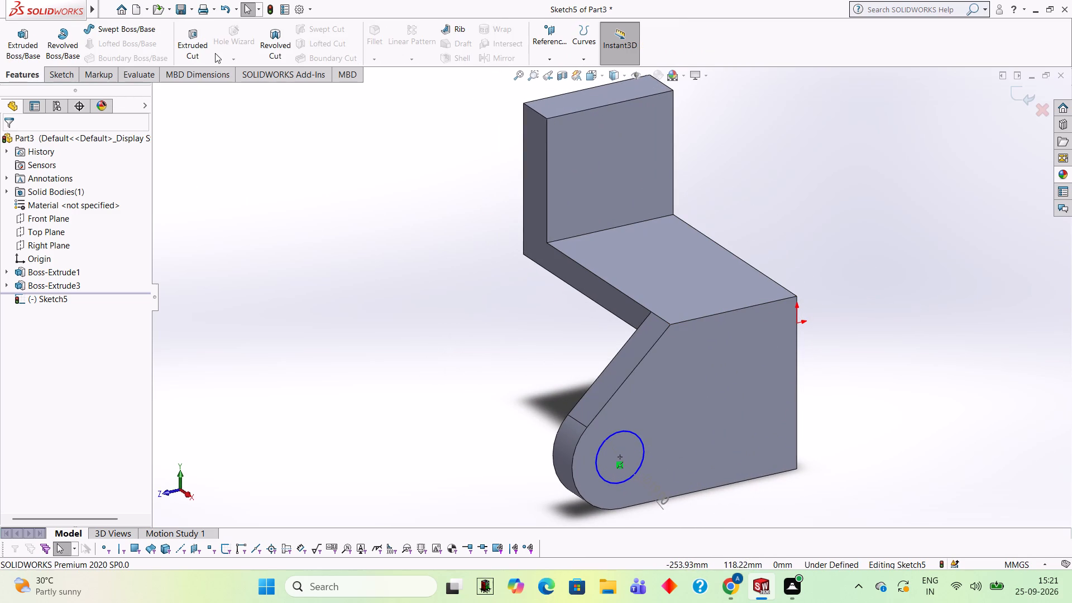
click(202, 36)
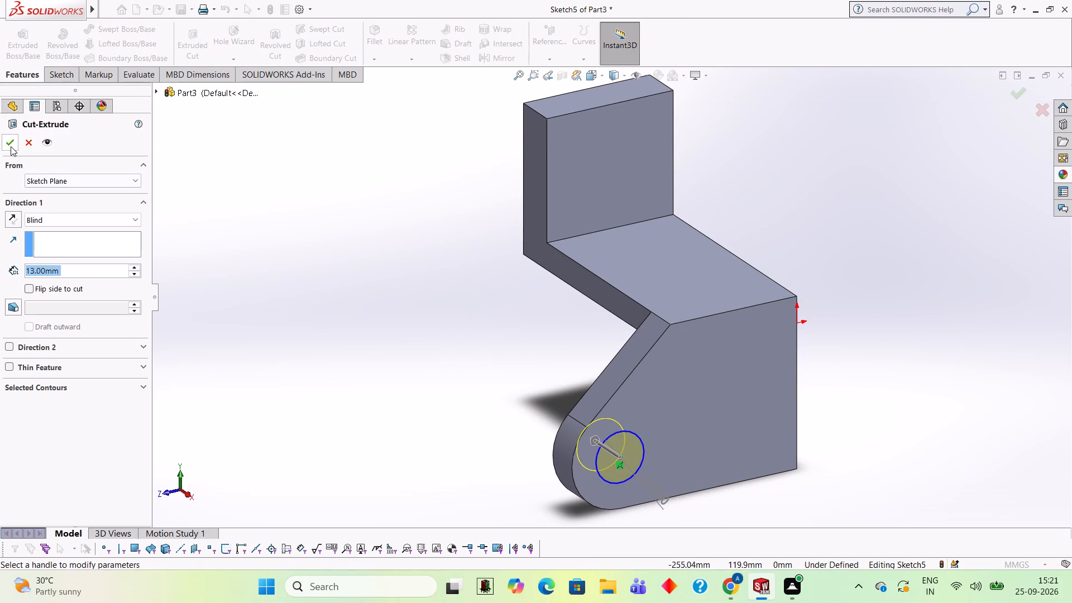
click(8, 145)
click(366, 274)
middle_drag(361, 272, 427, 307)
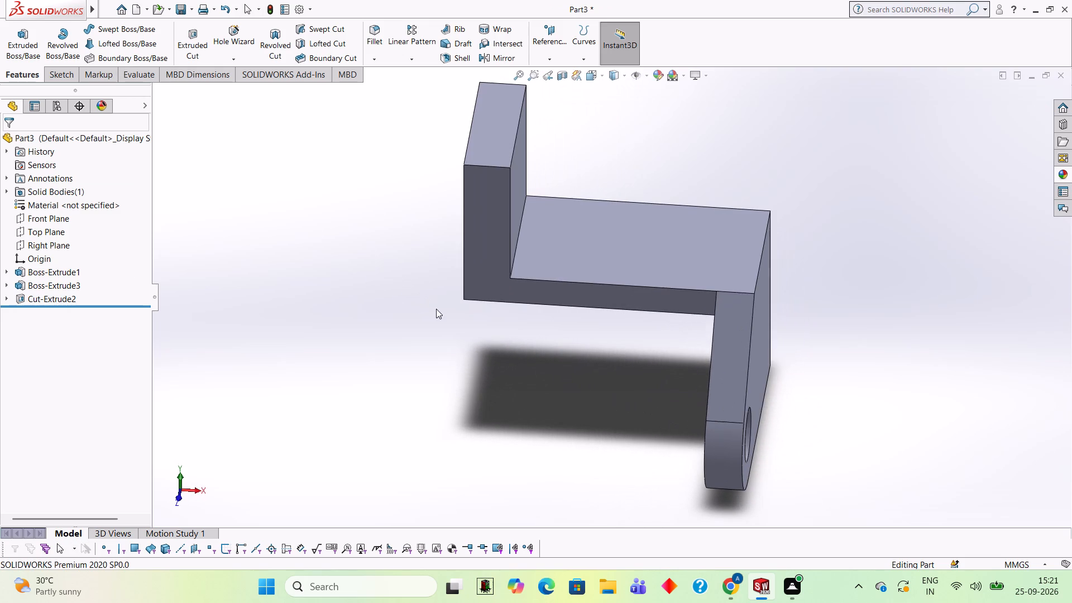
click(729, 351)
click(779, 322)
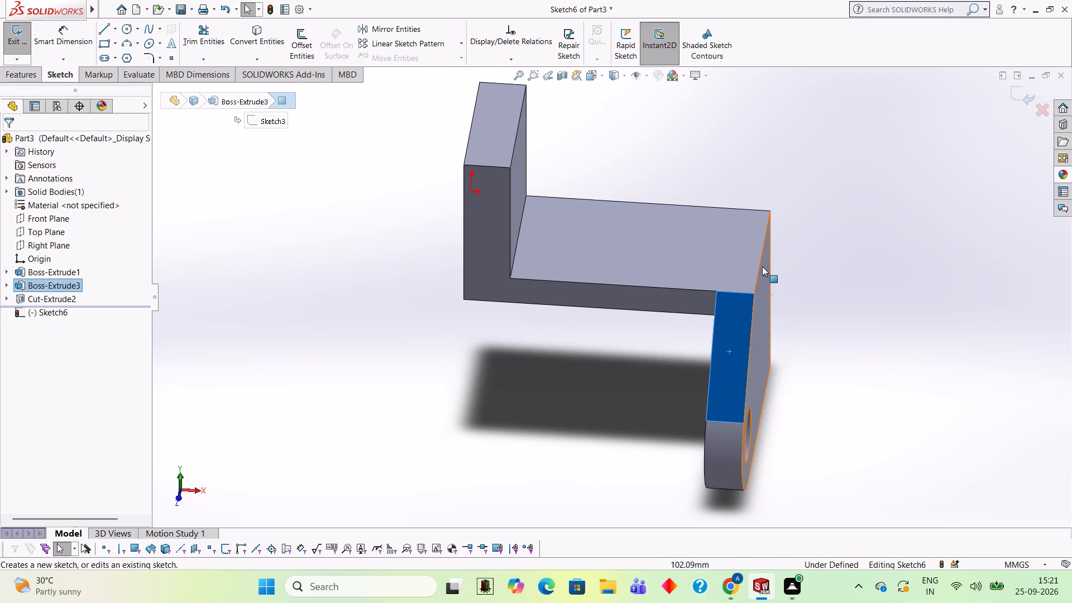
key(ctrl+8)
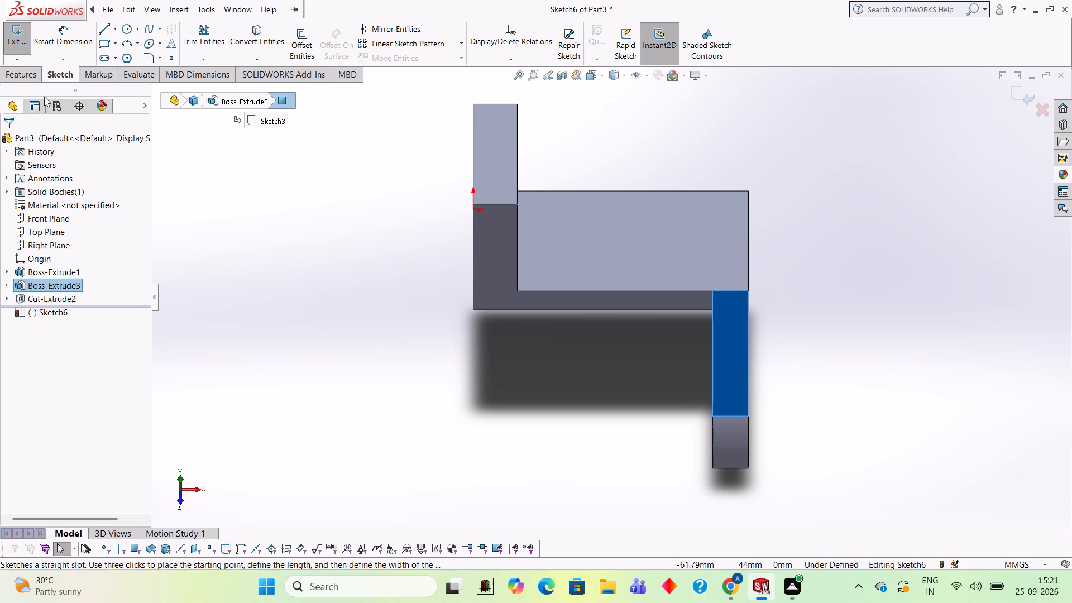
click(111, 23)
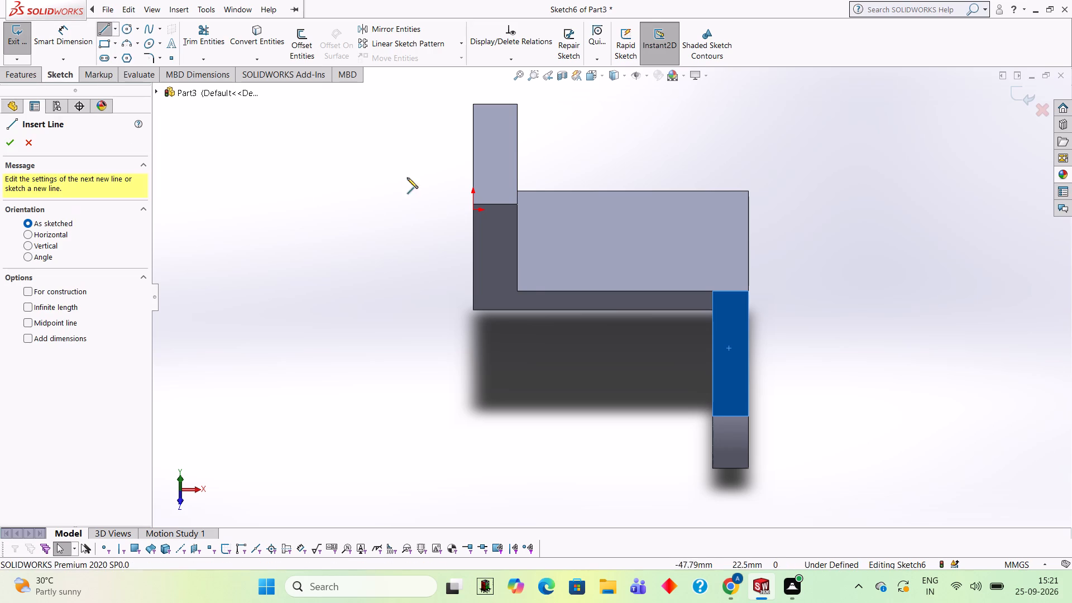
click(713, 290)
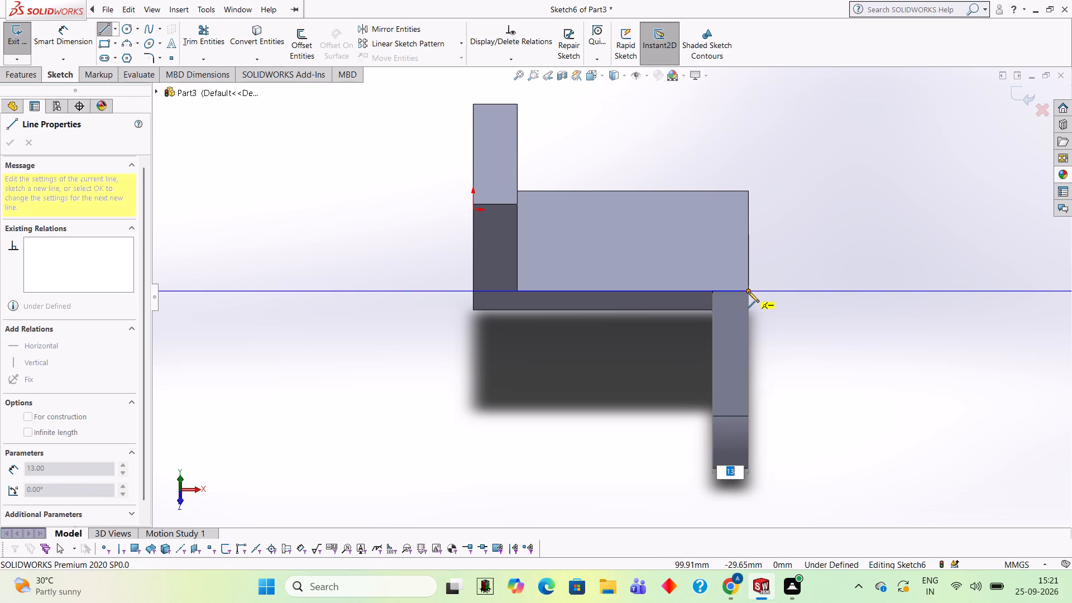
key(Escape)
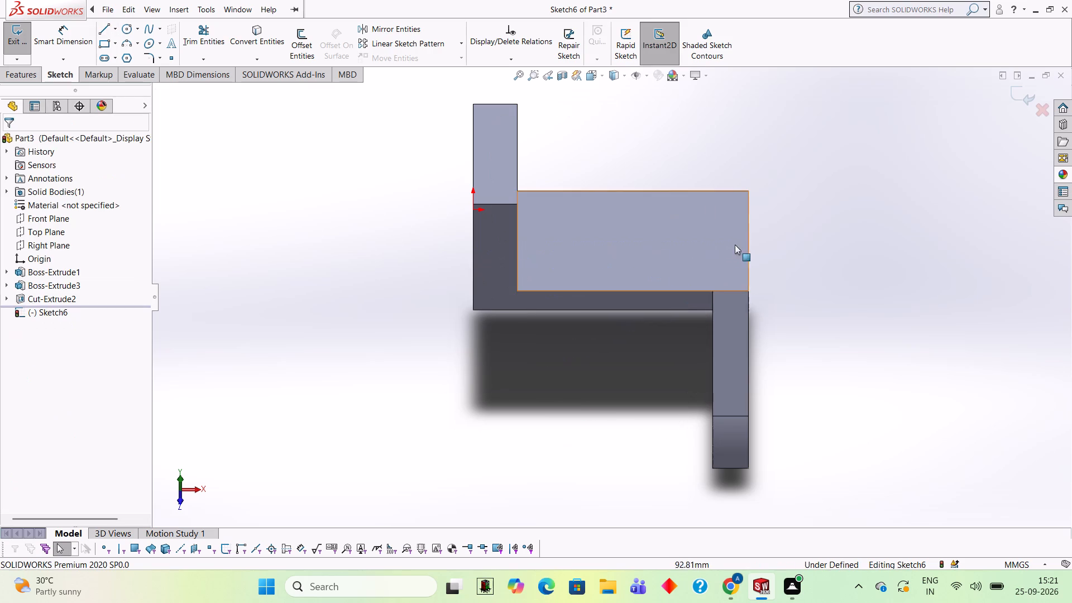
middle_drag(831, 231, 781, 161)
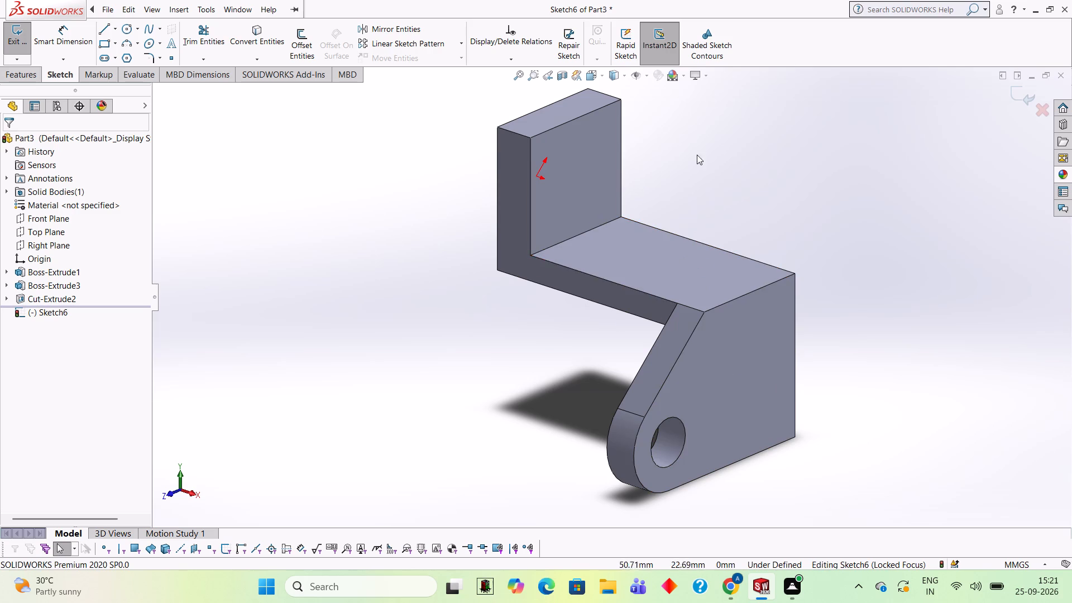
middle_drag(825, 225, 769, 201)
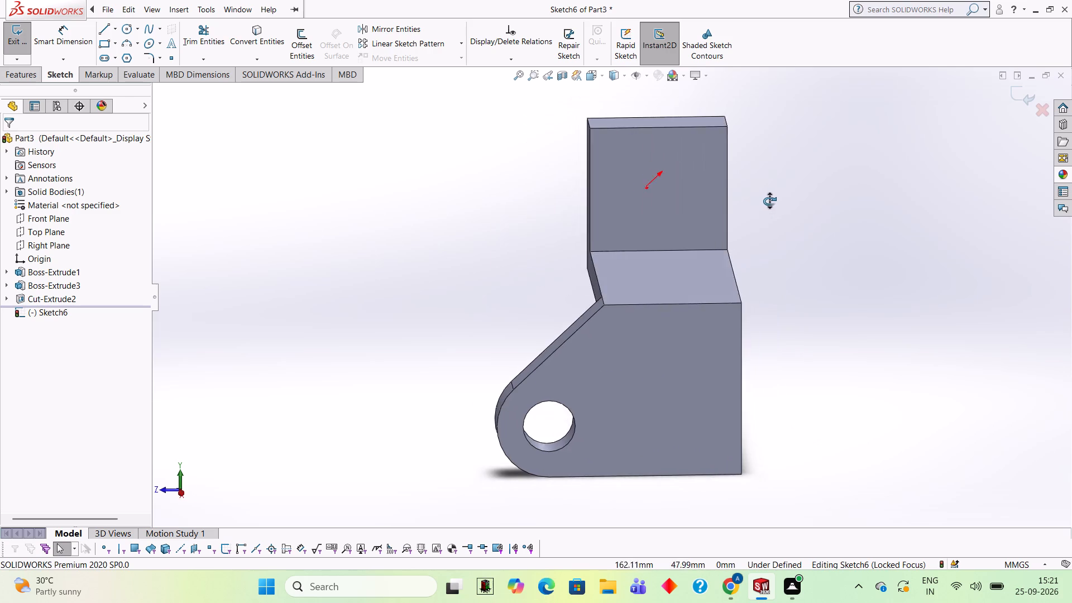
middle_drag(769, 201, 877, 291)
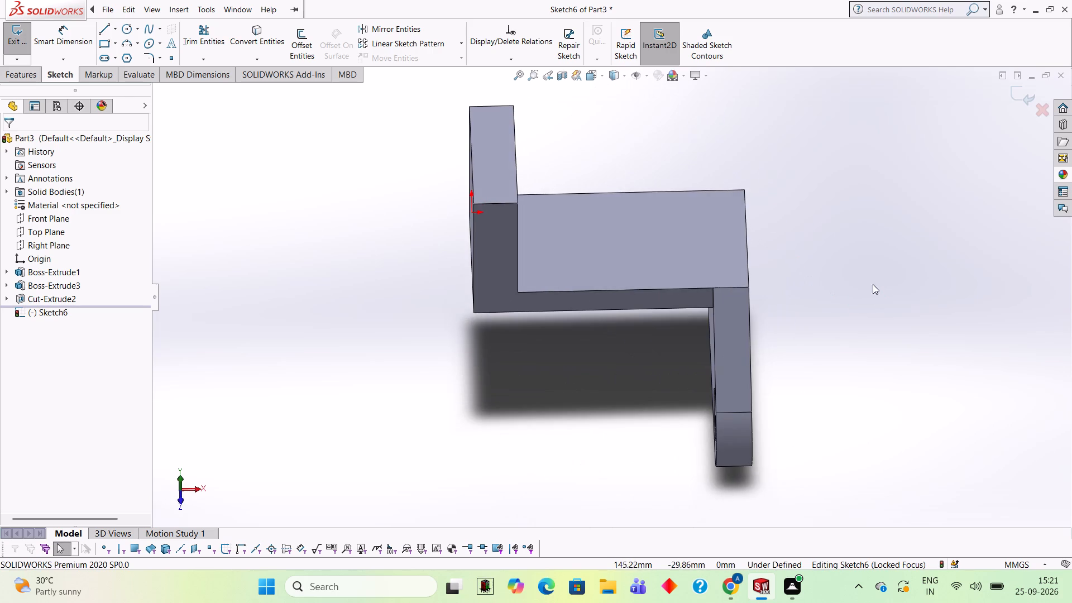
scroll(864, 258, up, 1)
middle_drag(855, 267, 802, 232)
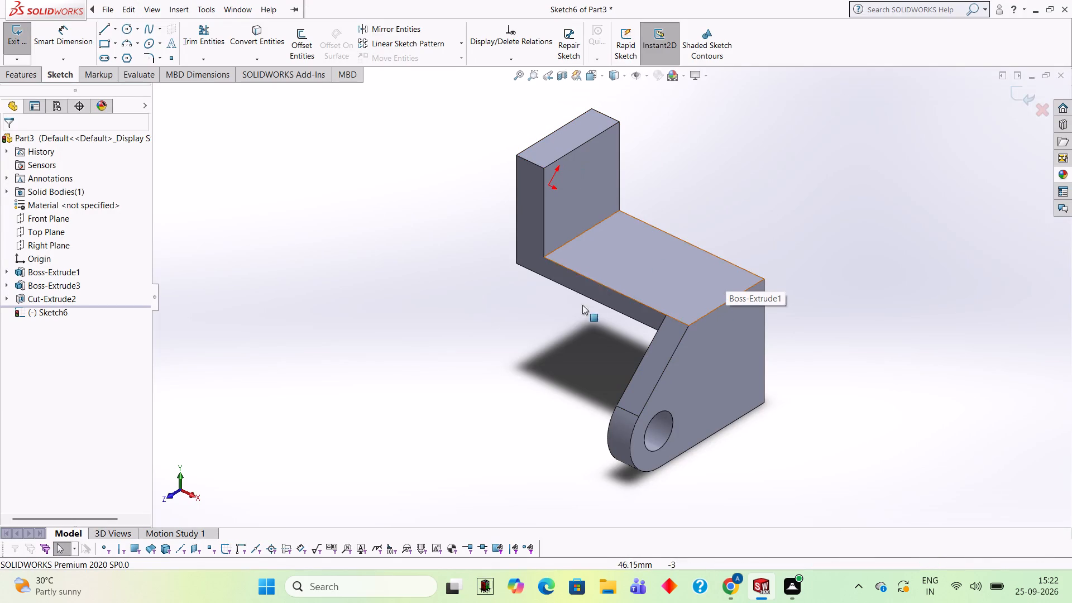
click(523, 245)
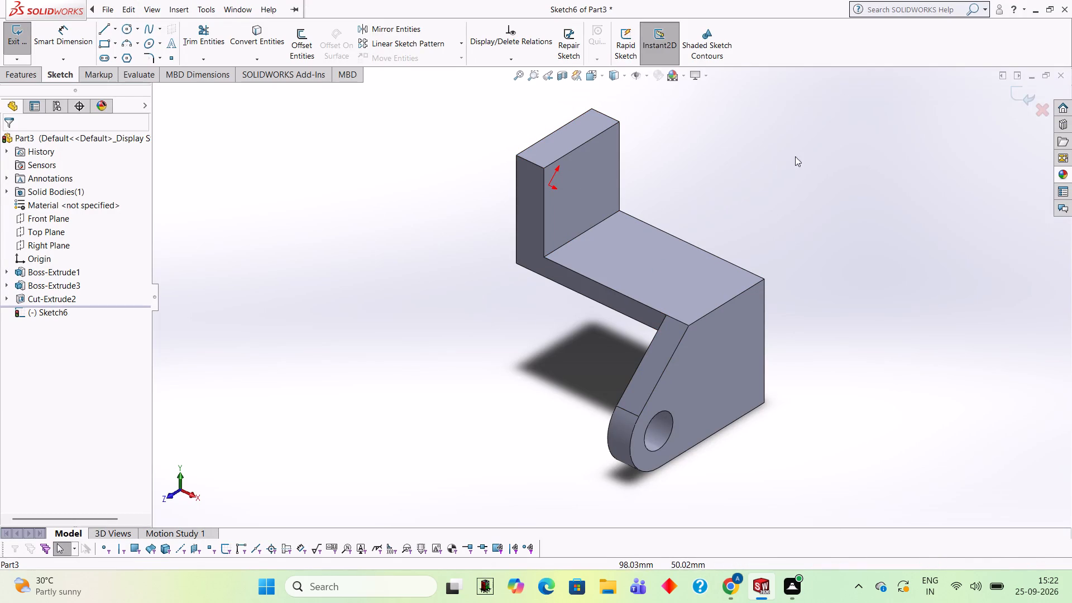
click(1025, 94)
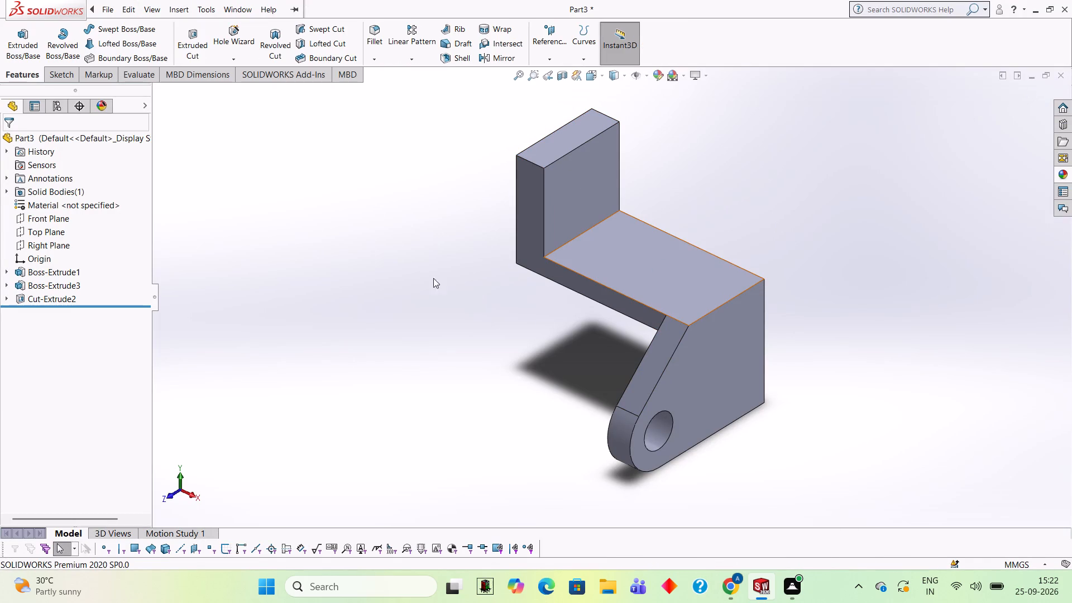
On the bracket's L-shaped side face, sketch a triangle in the inner corner with a 46 mm vertical side and a sloped side about 84.6 mm.
click(519, 252)
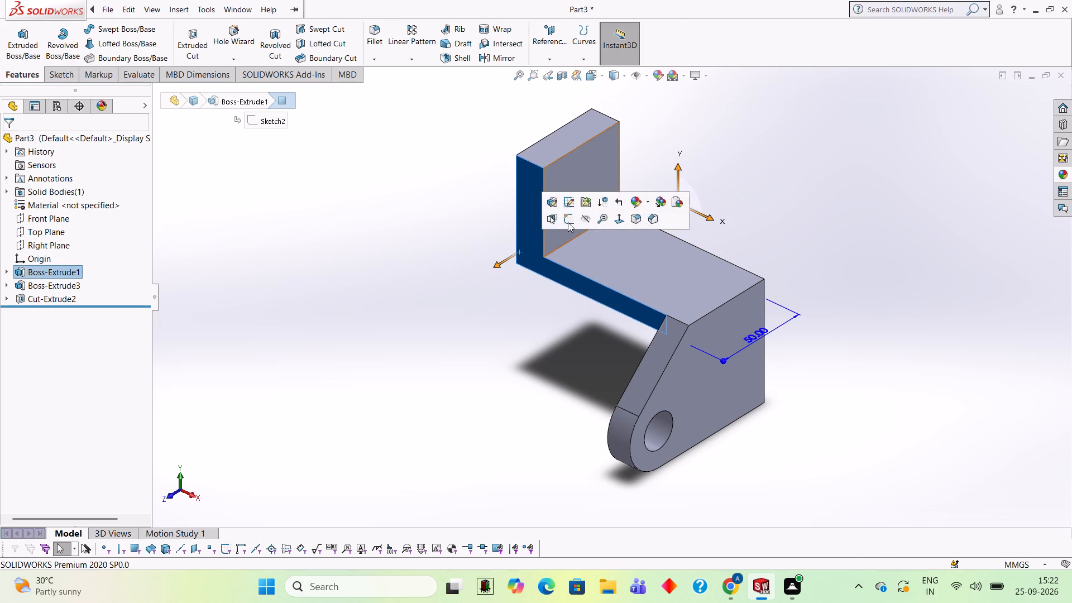
click(568, 222)
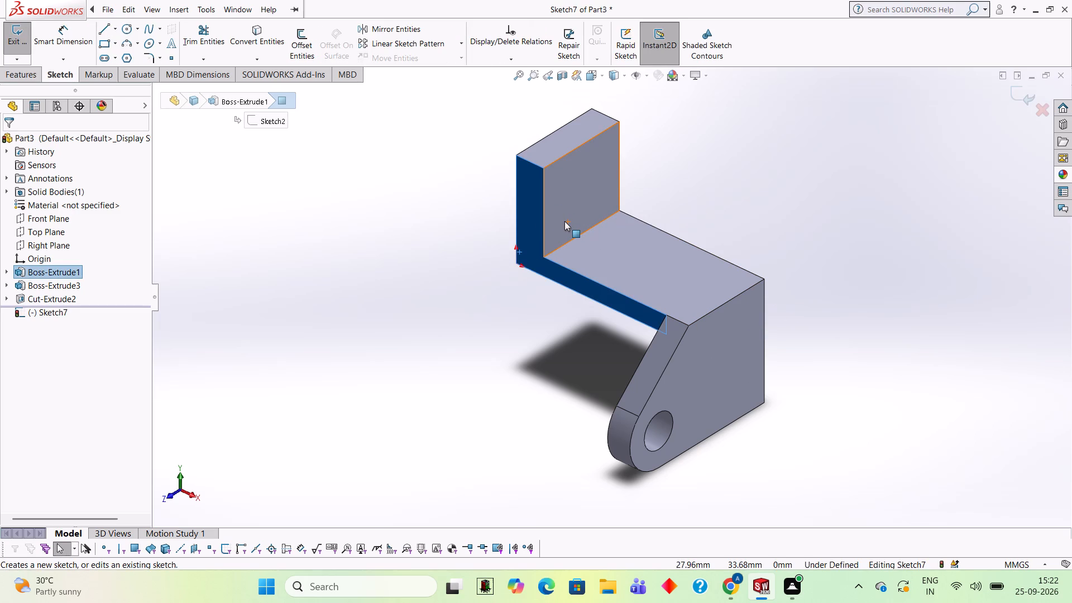
key(ctrl+F6)
key(ctrl+8)
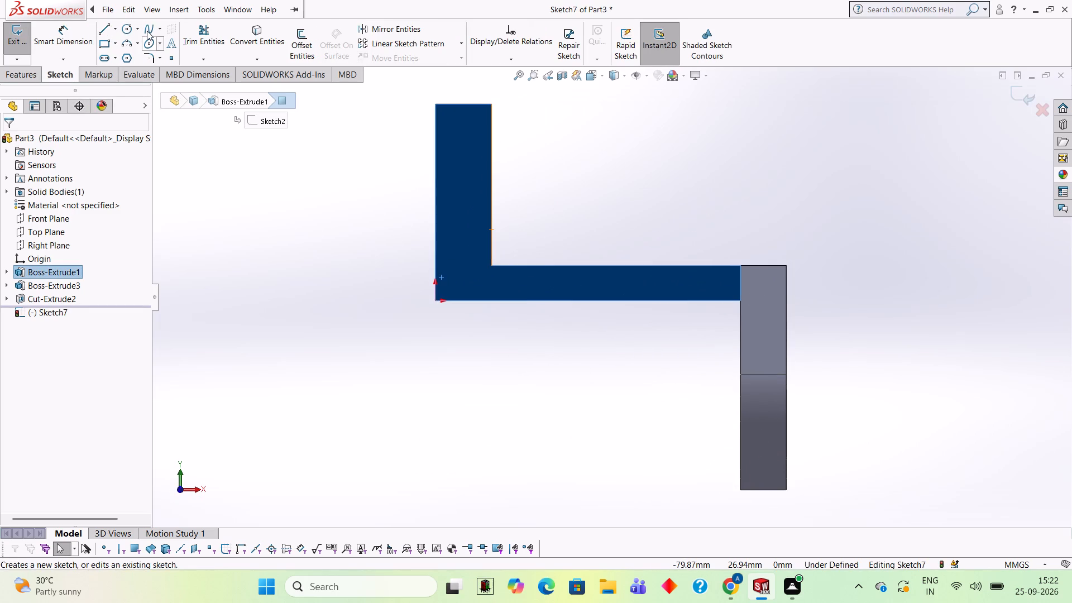
click(99, 31)
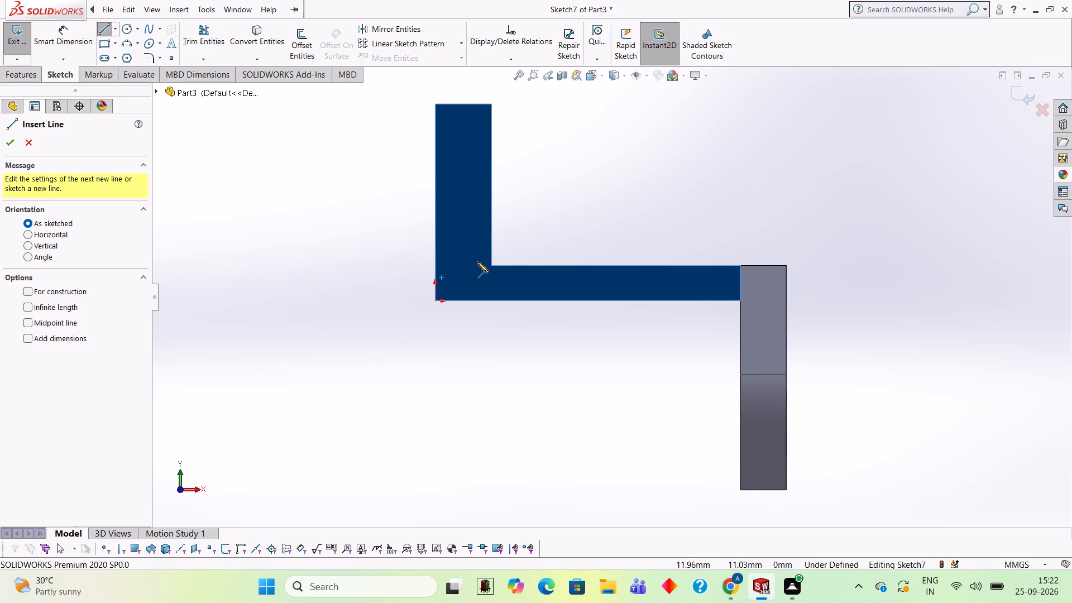
click(492, 103)
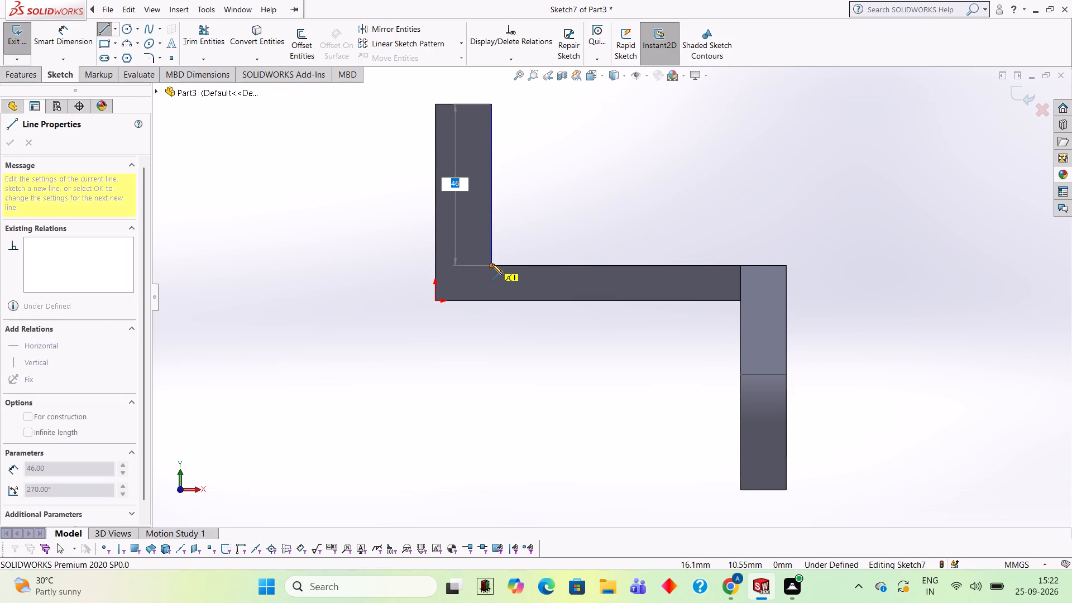
click(491, 267)
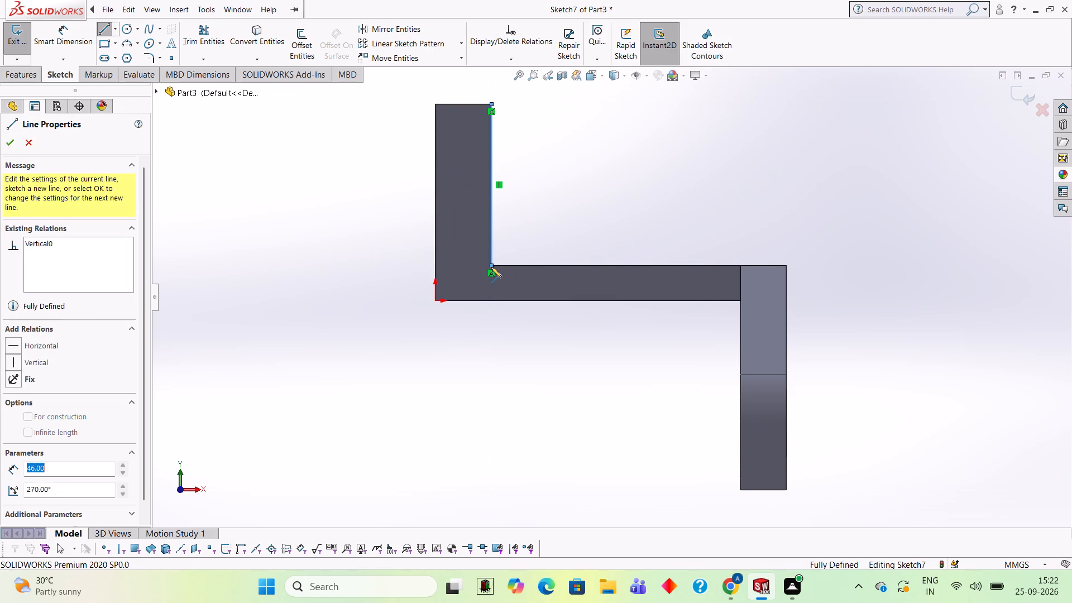
click(740, 266)
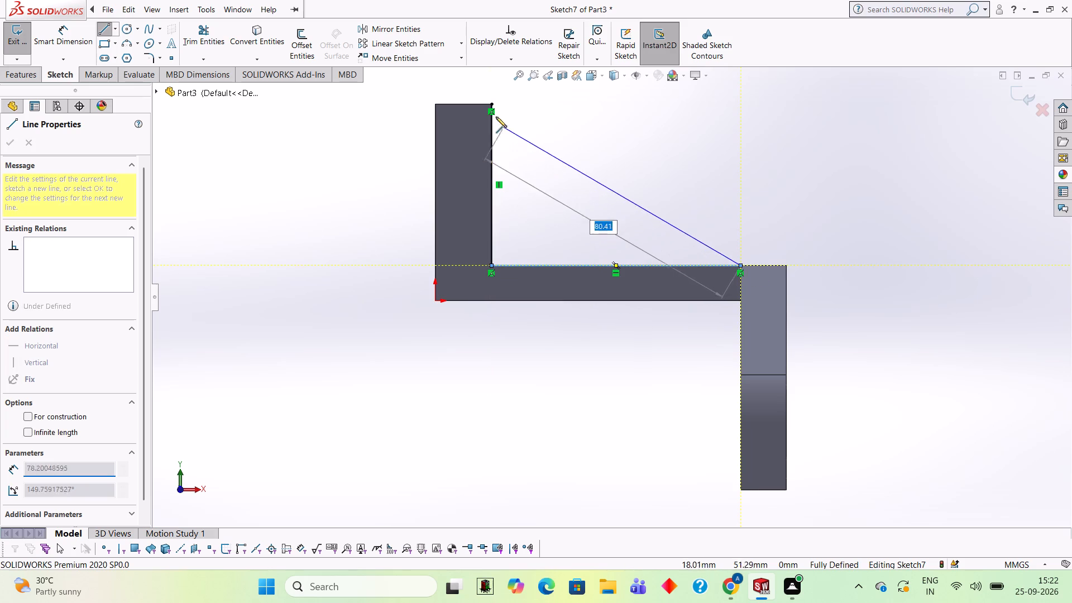
click(492, 102)
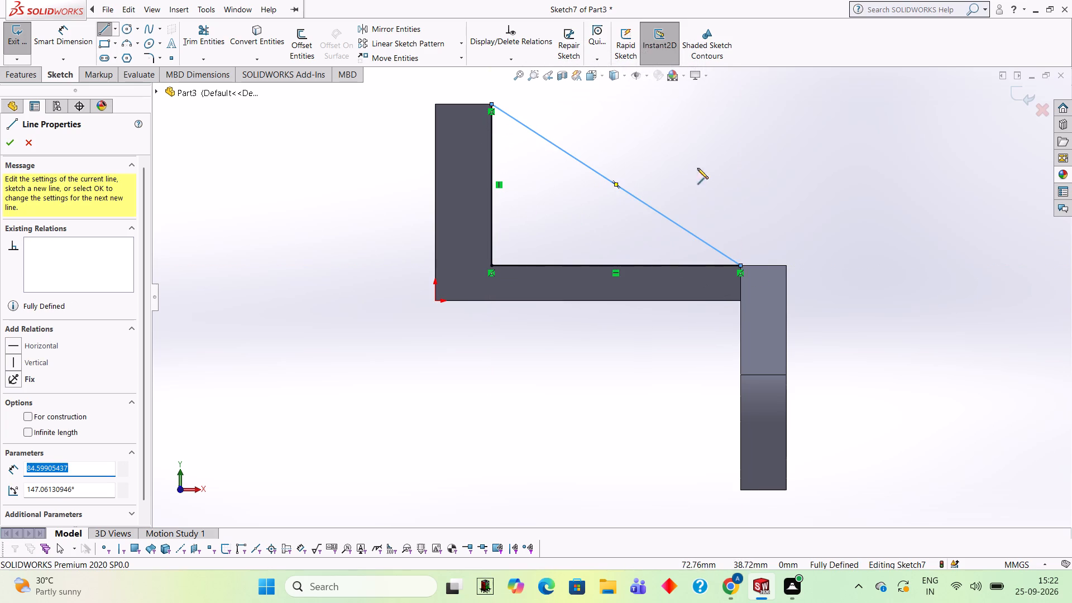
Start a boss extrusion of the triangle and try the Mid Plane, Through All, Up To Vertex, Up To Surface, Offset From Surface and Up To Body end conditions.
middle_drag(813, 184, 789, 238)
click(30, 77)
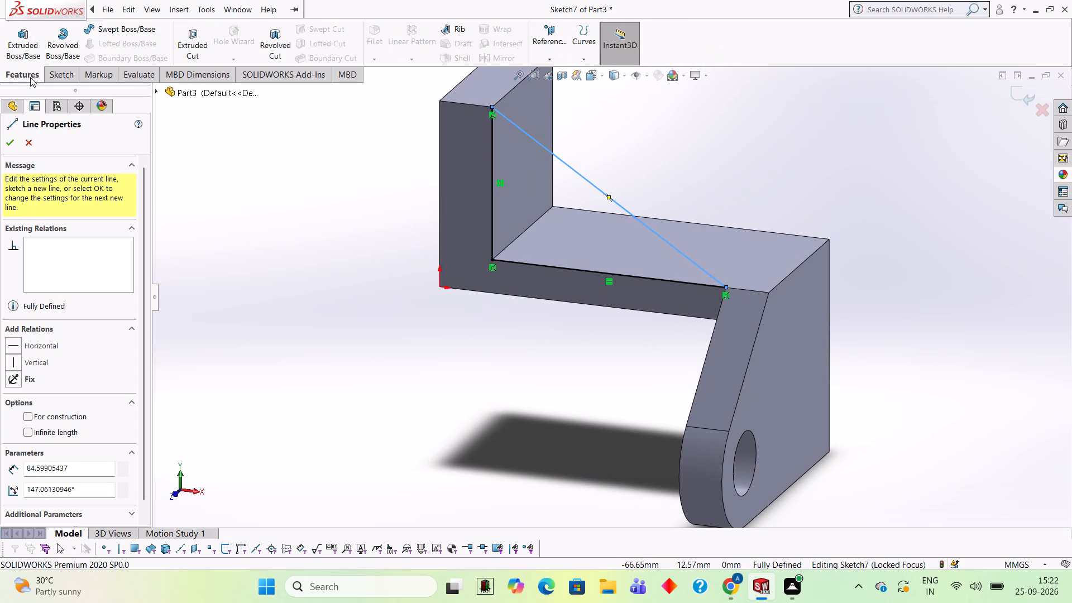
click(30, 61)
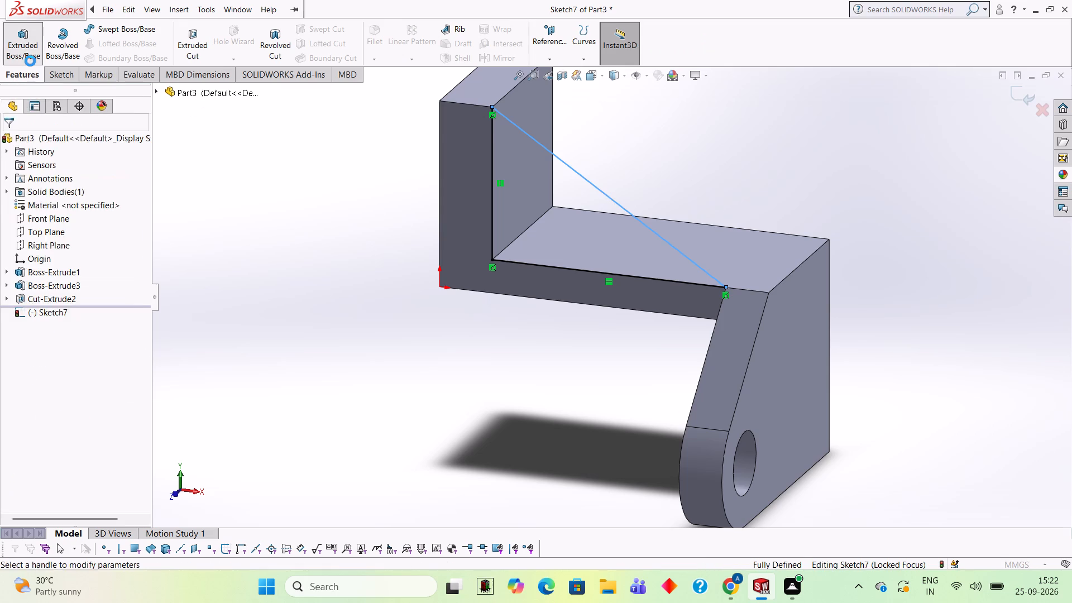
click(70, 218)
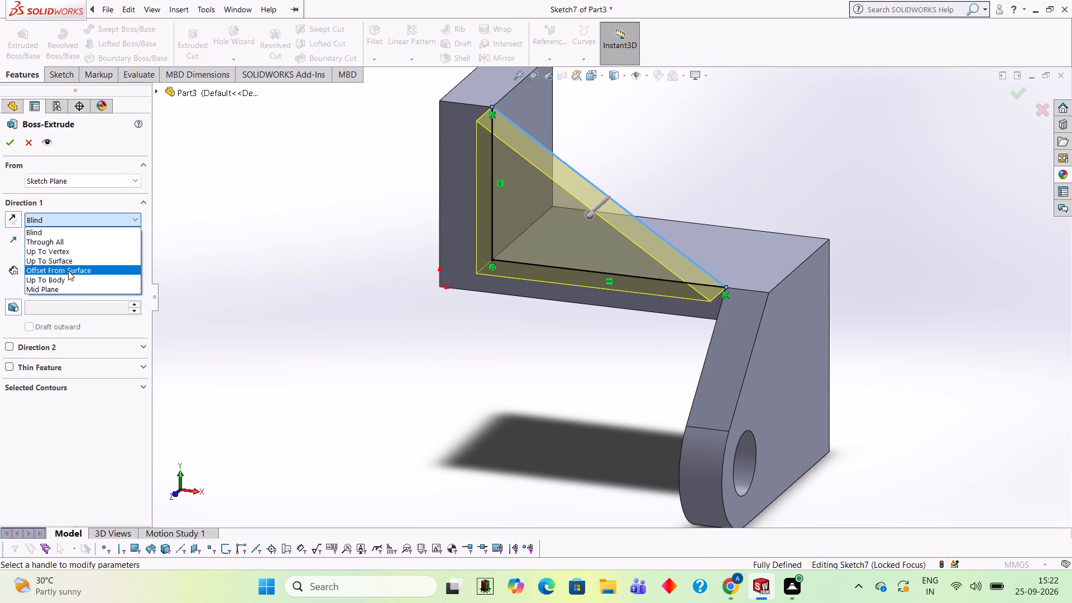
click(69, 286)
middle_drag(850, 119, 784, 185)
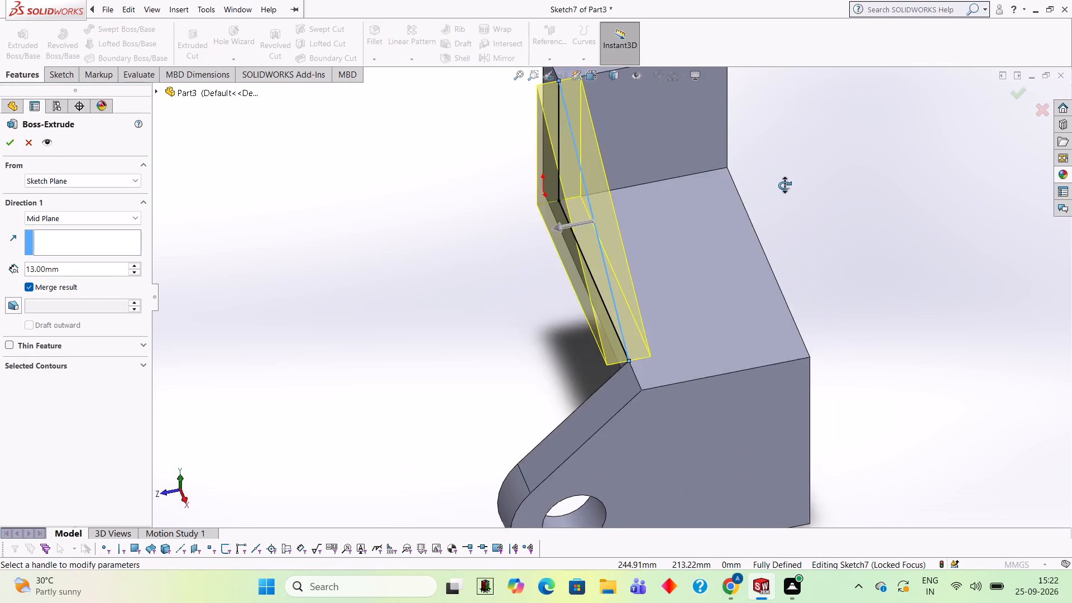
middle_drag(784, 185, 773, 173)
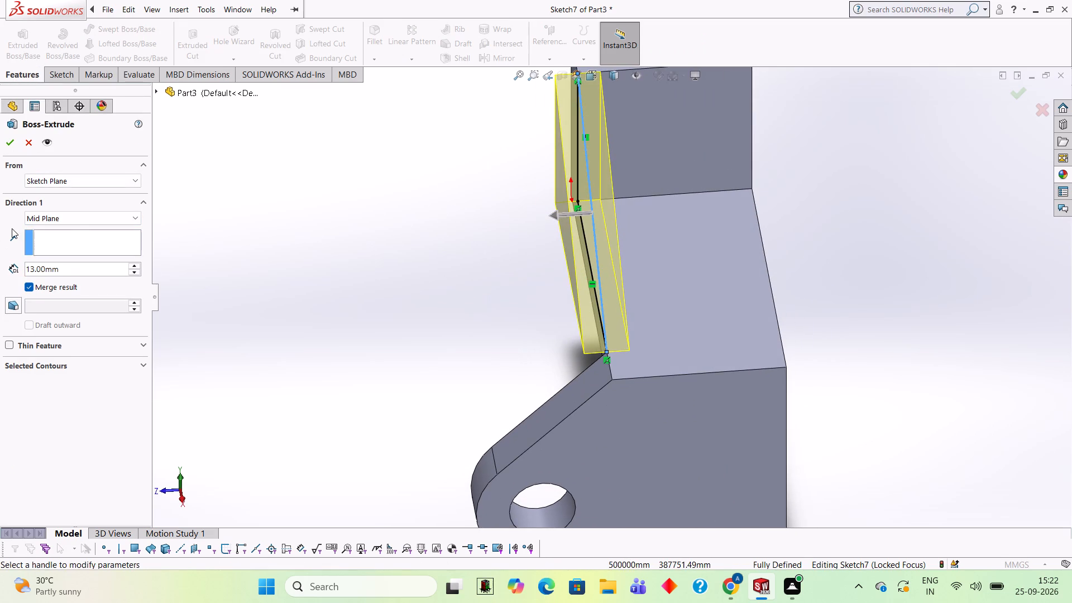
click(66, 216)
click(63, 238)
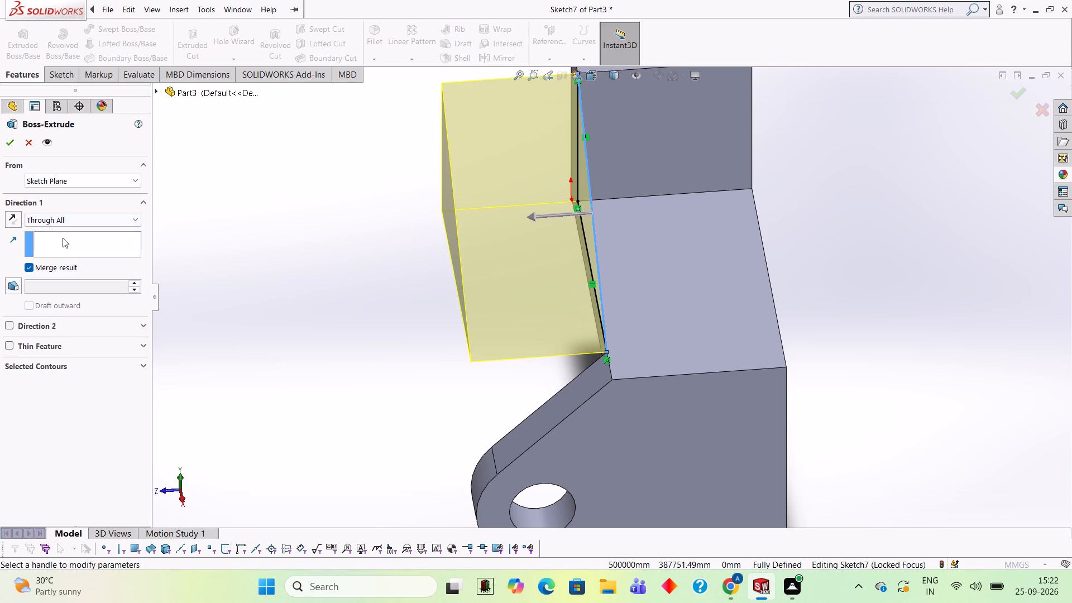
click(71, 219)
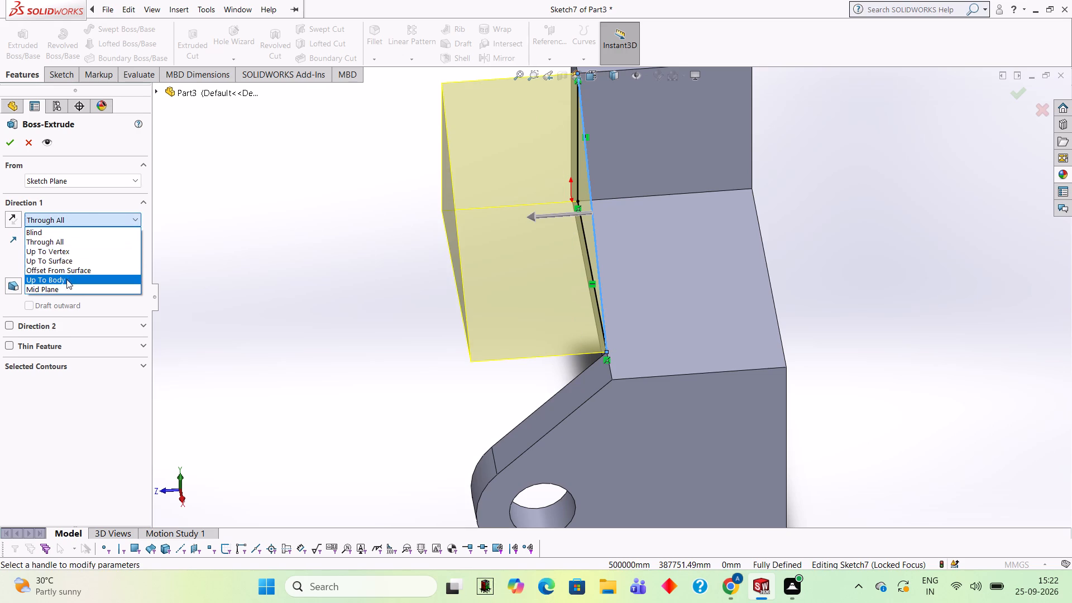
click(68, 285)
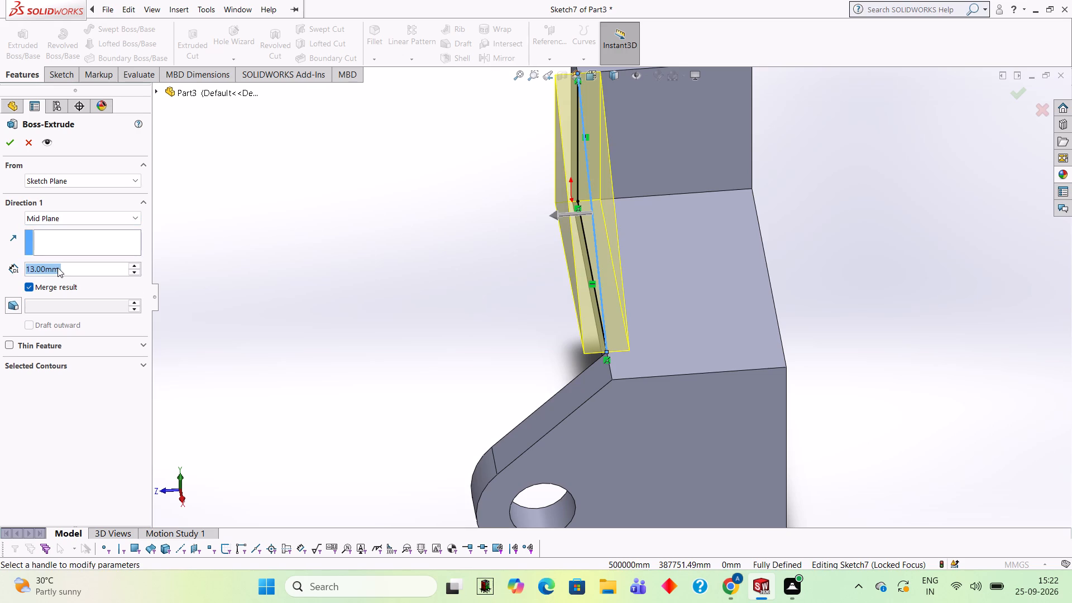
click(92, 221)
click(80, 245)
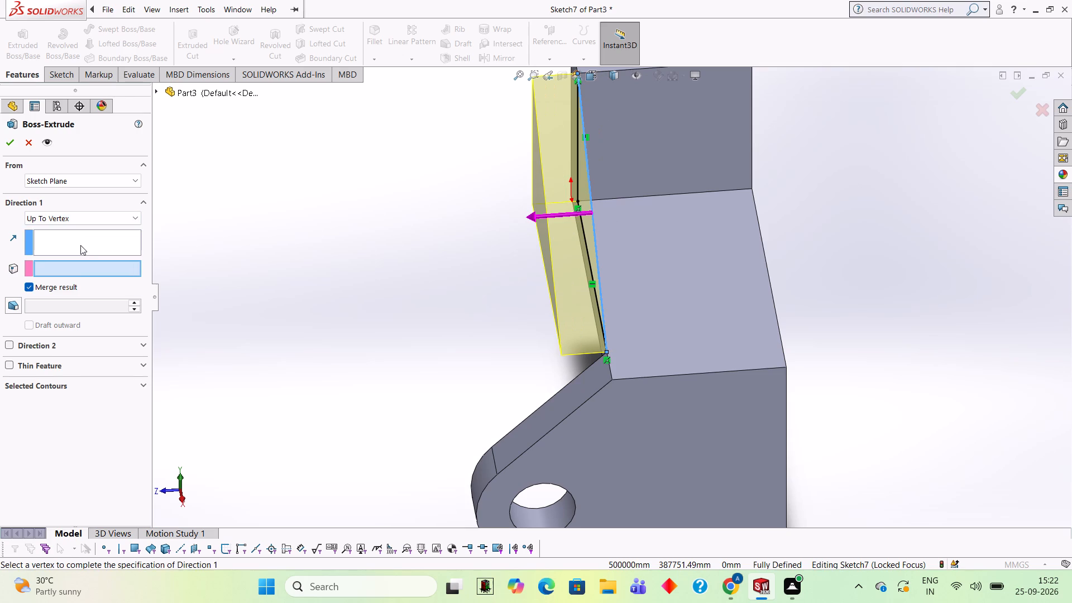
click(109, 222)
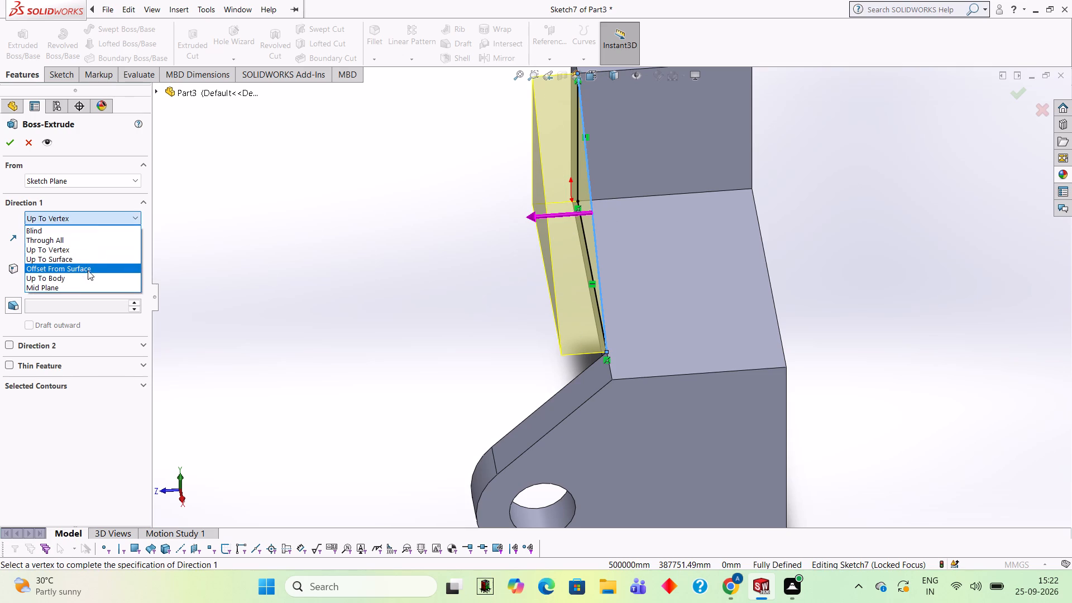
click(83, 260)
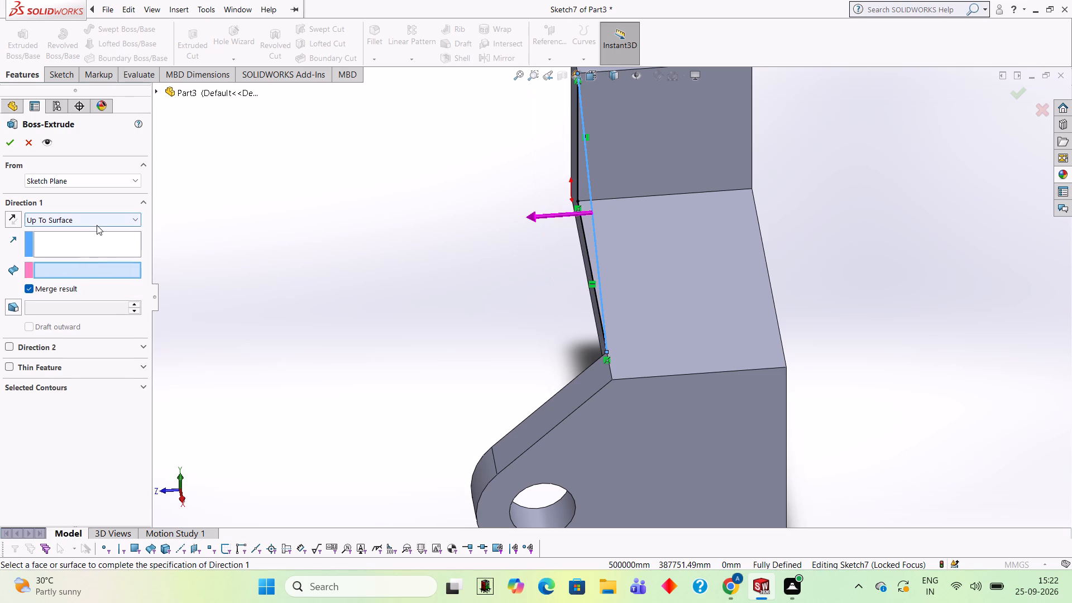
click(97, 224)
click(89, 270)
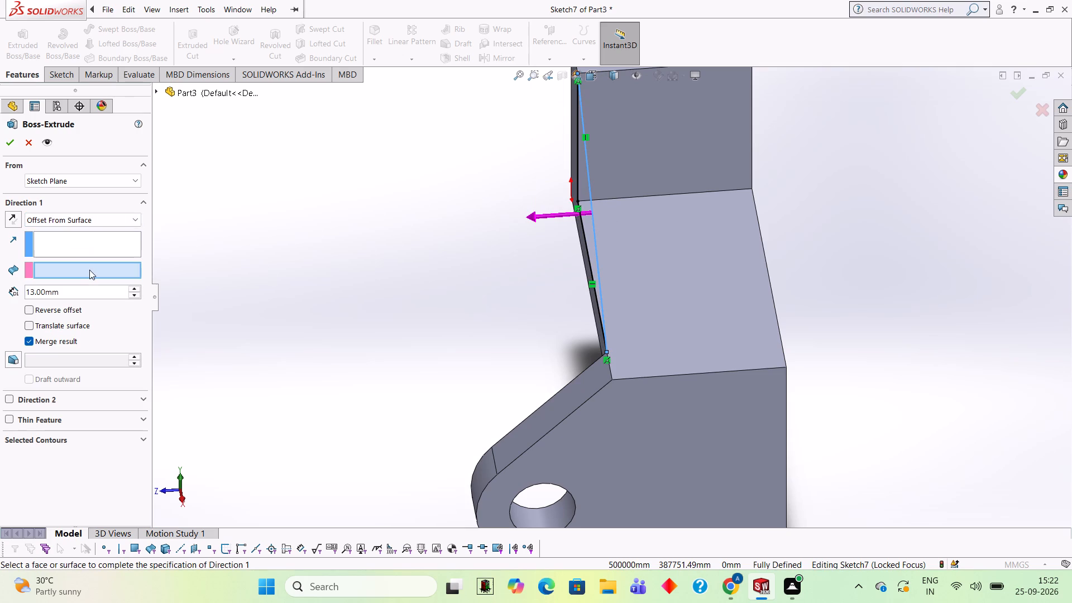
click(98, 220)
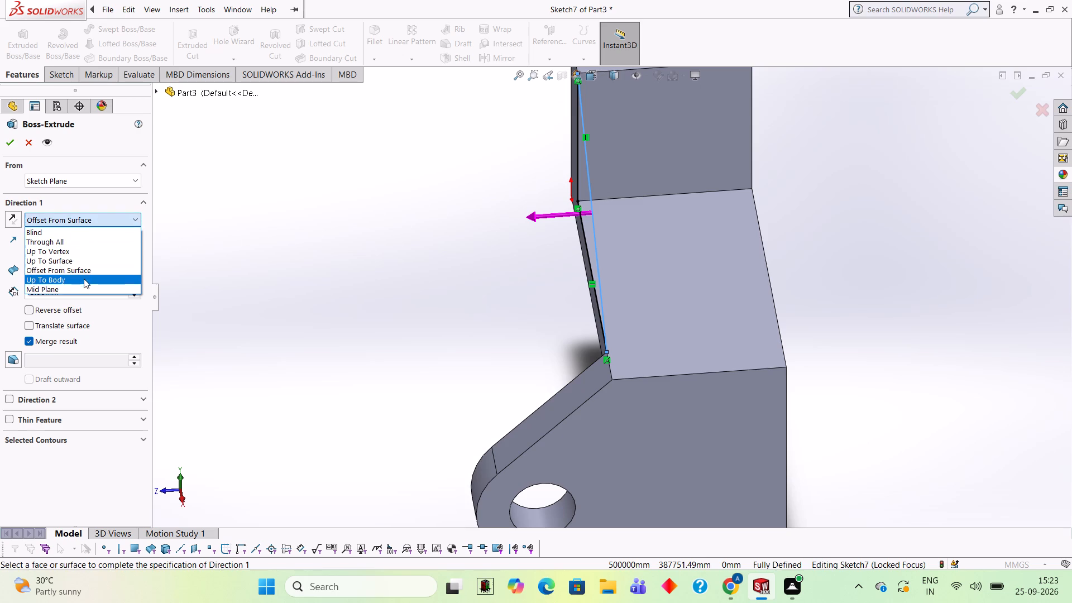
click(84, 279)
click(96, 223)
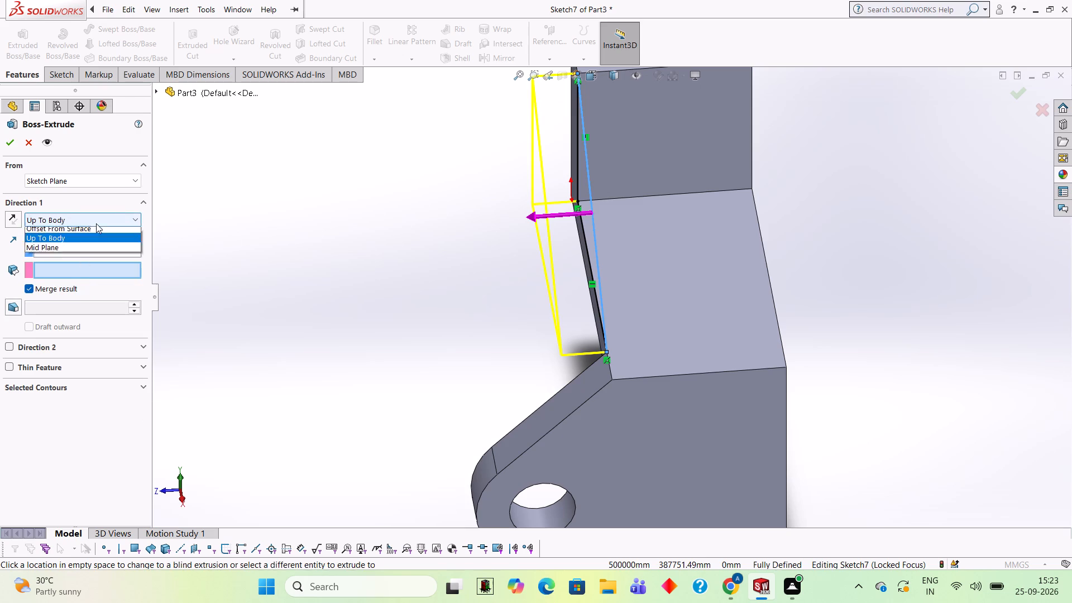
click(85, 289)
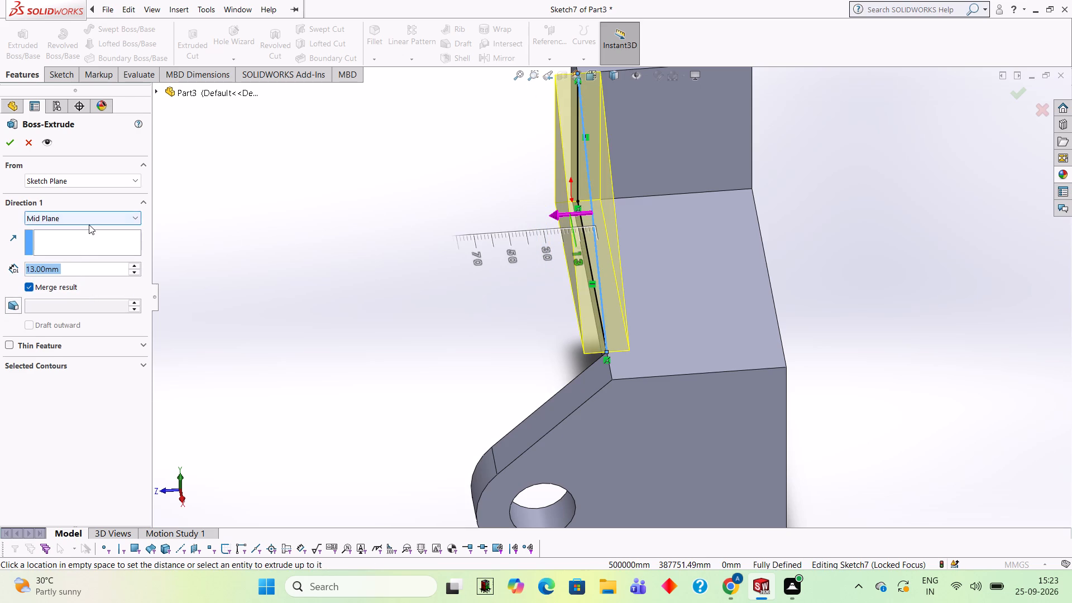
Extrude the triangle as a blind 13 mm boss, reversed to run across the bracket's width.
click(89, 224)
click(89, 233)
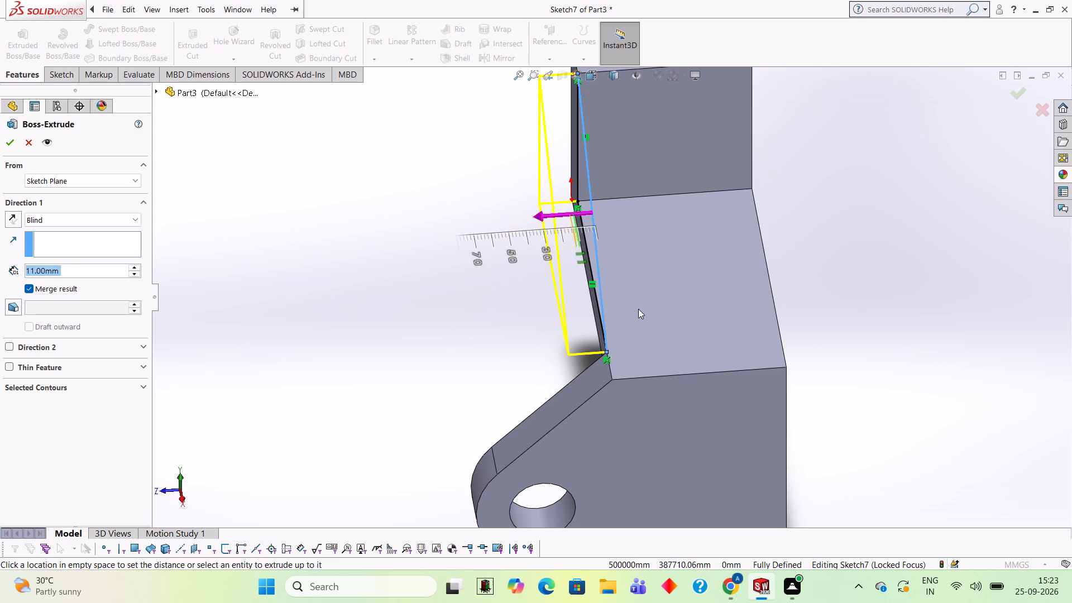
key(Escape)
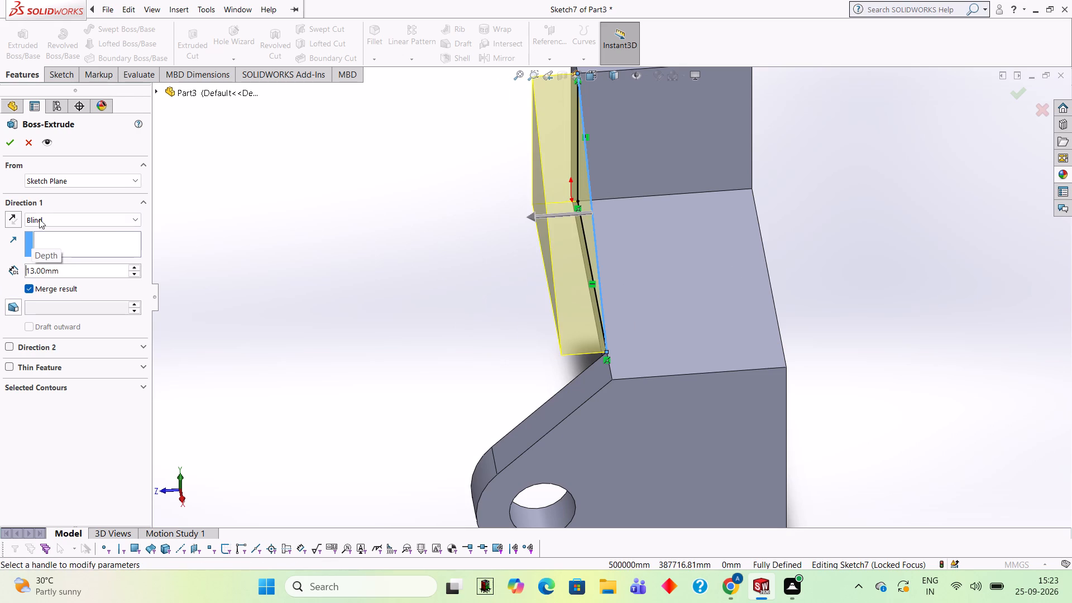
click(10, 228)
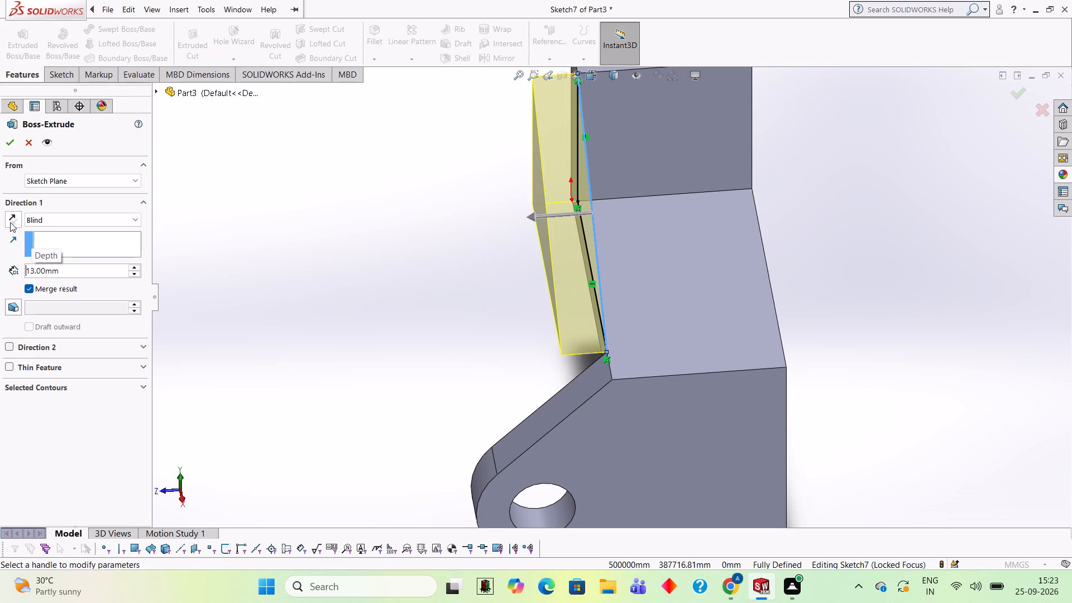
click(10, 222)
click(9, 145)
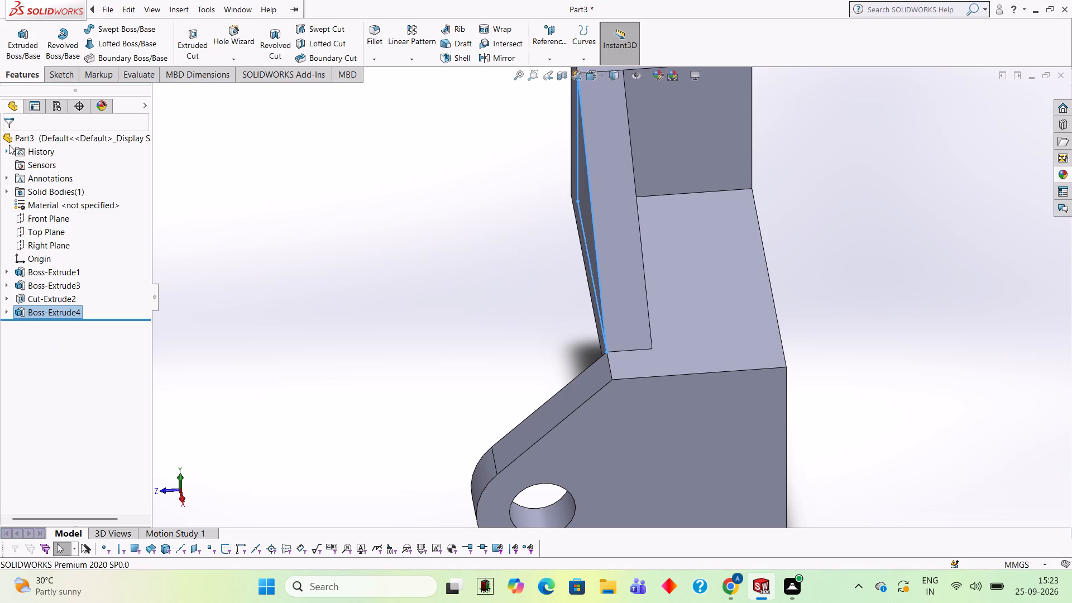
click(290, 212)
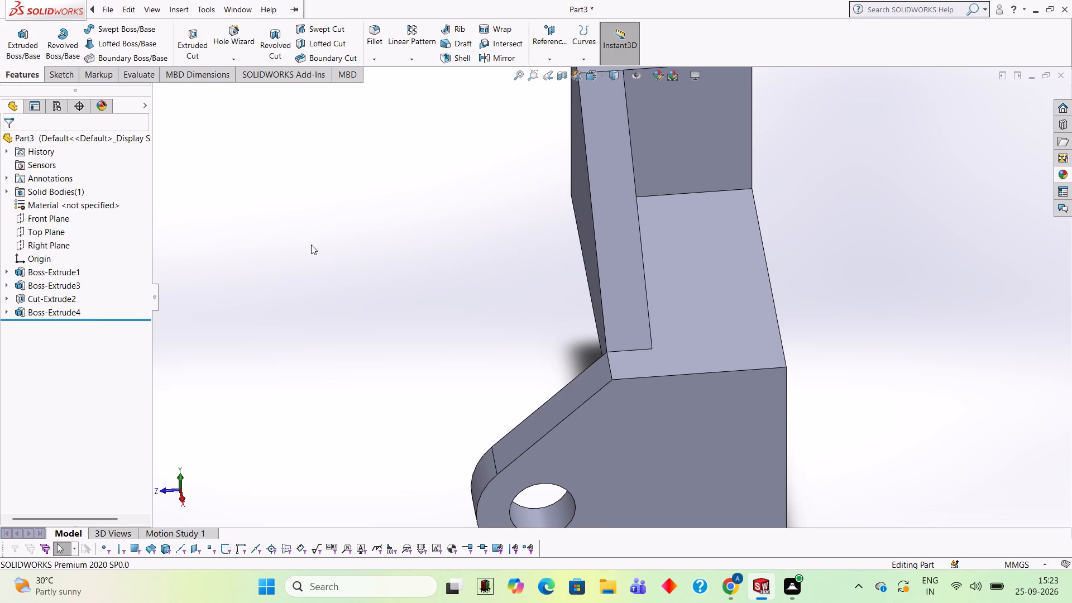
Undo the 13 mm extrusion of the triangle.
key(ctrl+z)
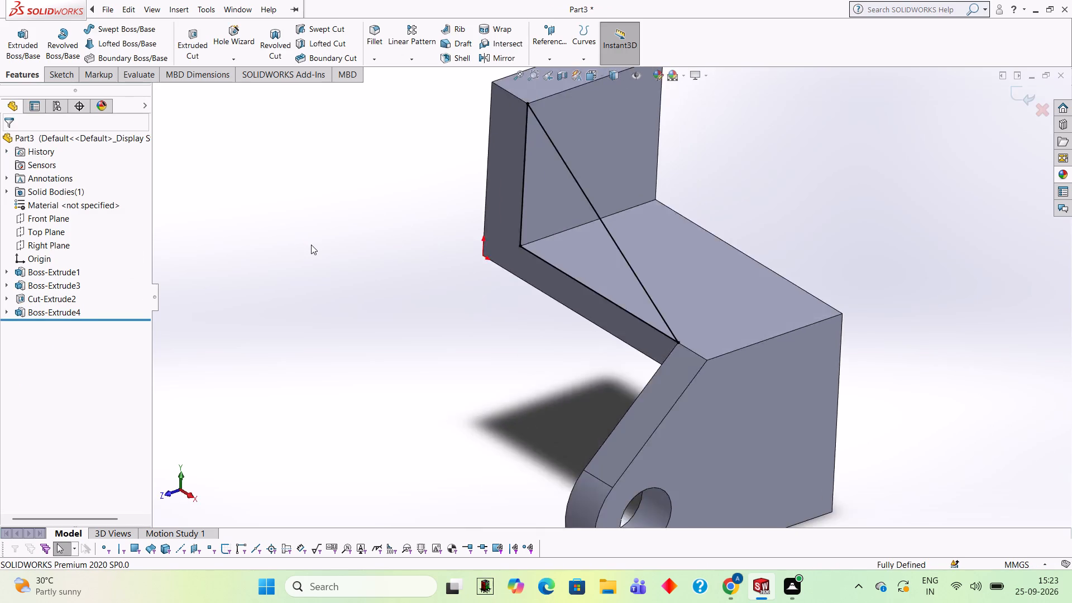
Set up a blind boss extrusion of the triangle, 40 mm deep and reversed to run across the bracket's width.
click(27, 71)
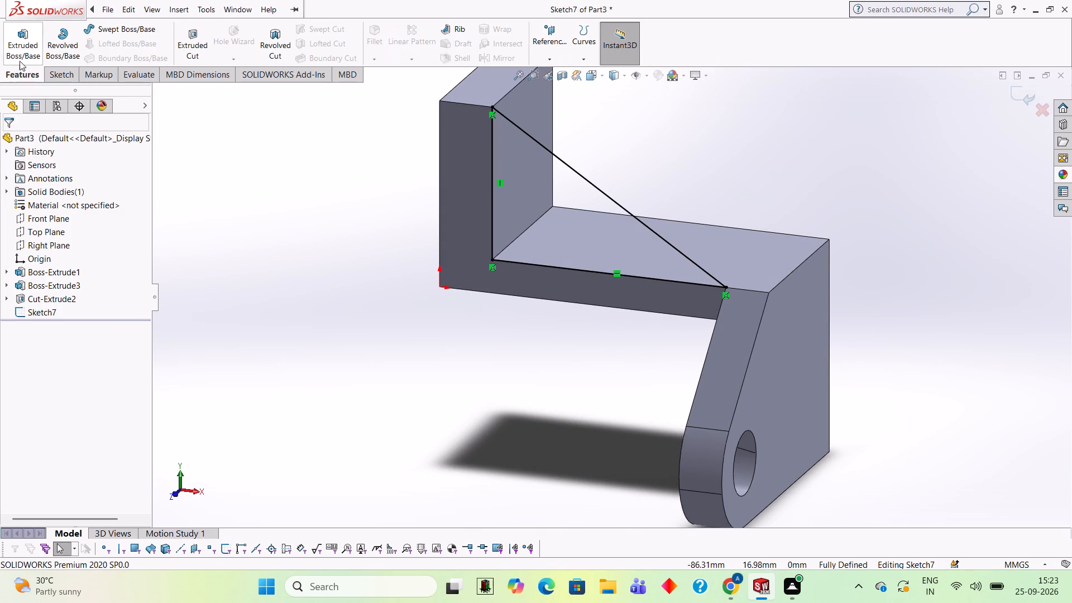
click(20, 49)
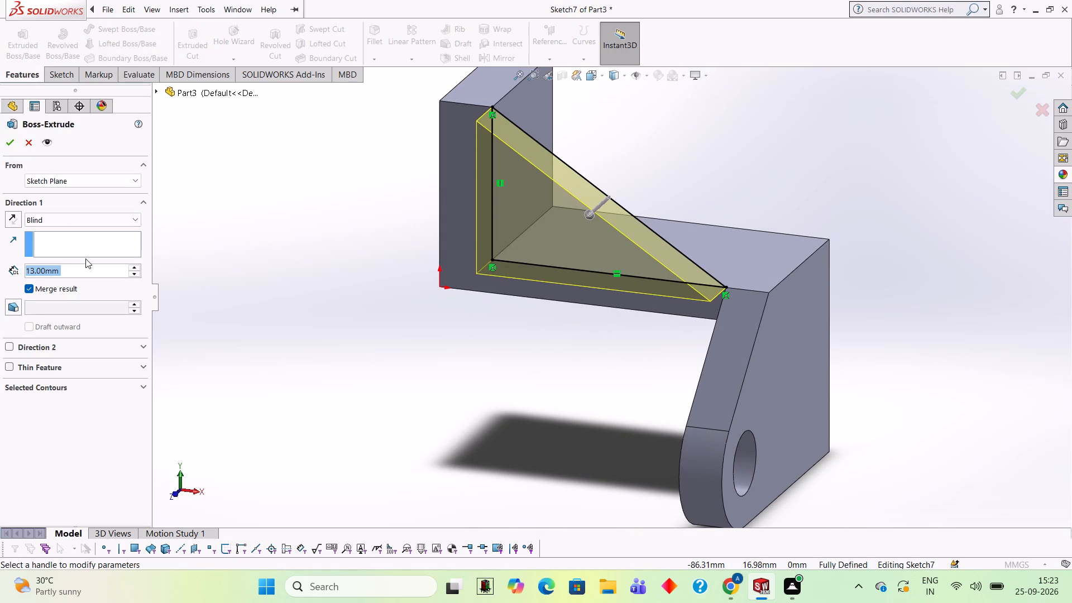
text(40)
key(Return)
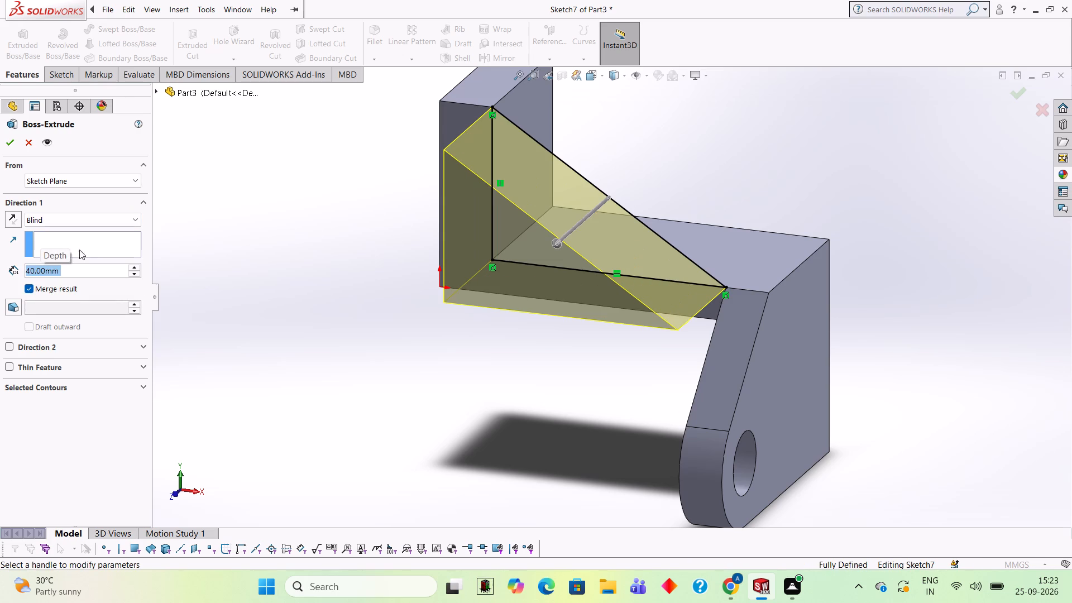
click(16, 210)
click(17, 217)
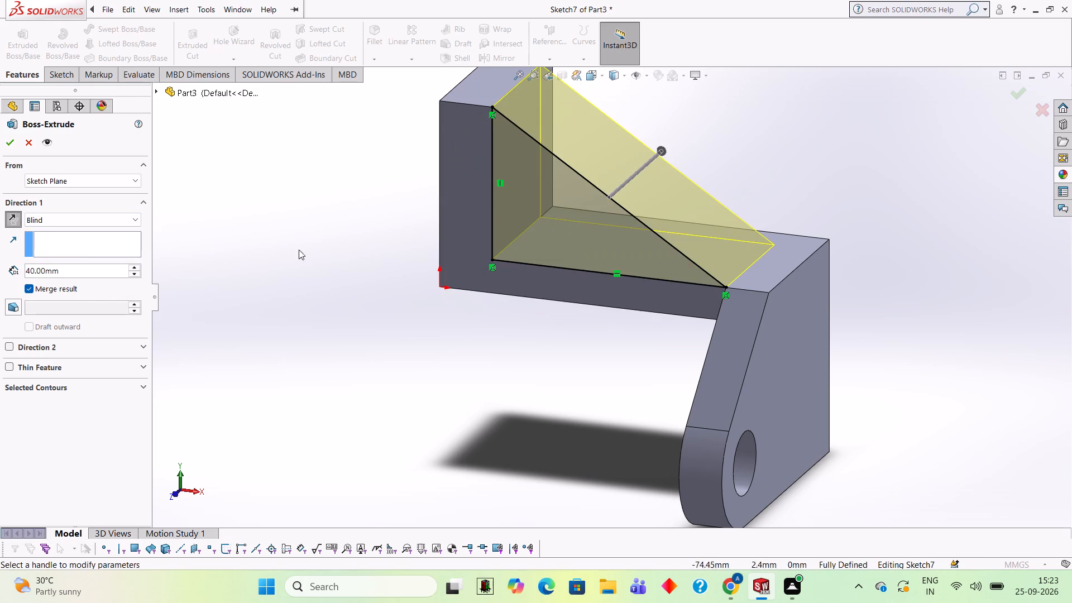
middle_drag(344, 254, 285, 305)
scroll(339, 255, down, 1)
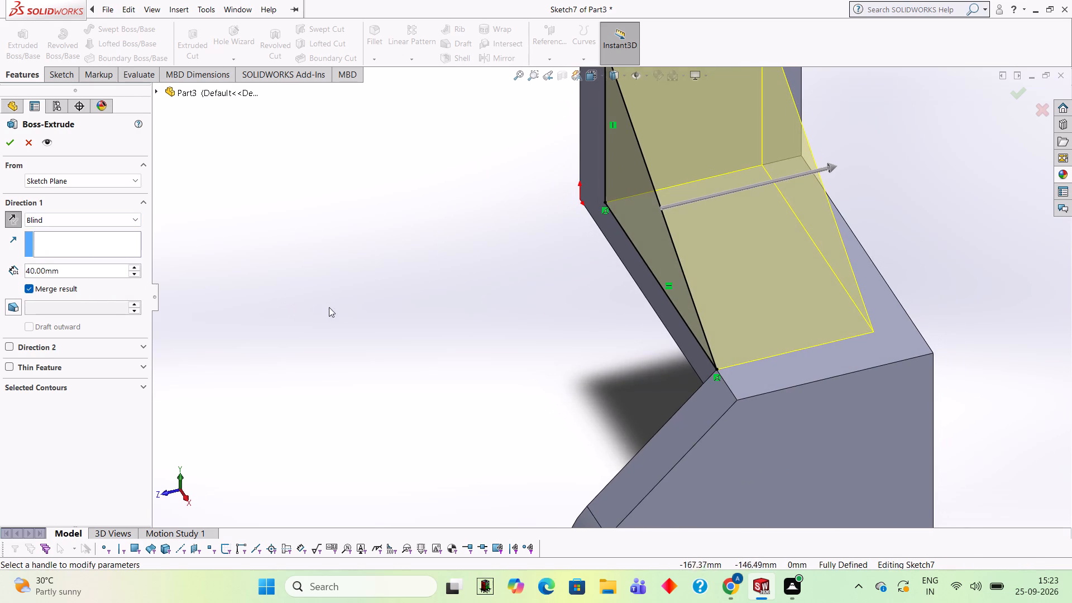
scroll(411, 256, up, 2)
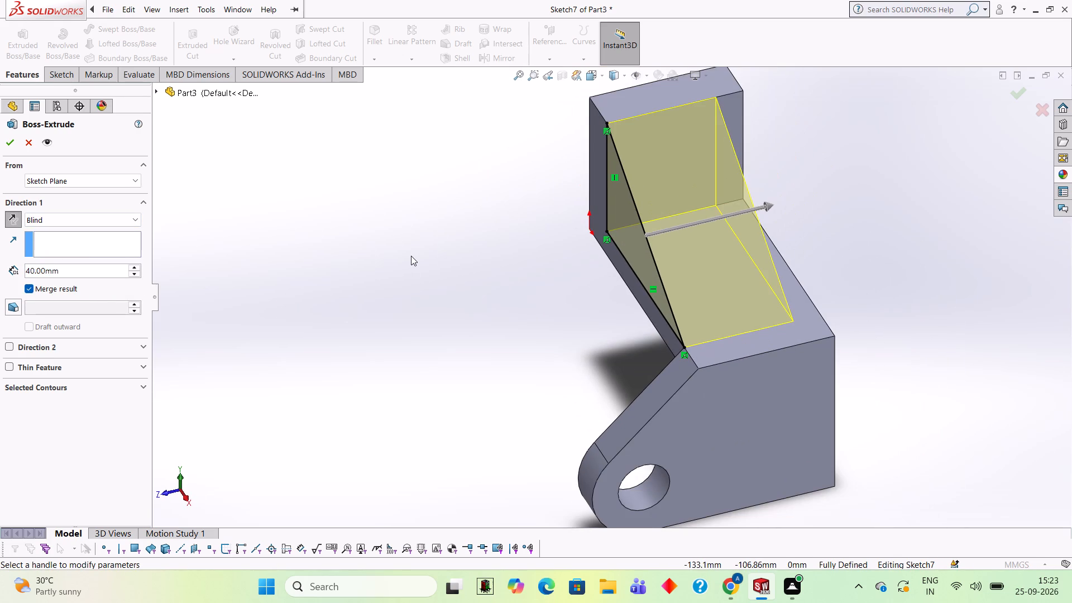
middle_drag(479, 237, 463, 238)
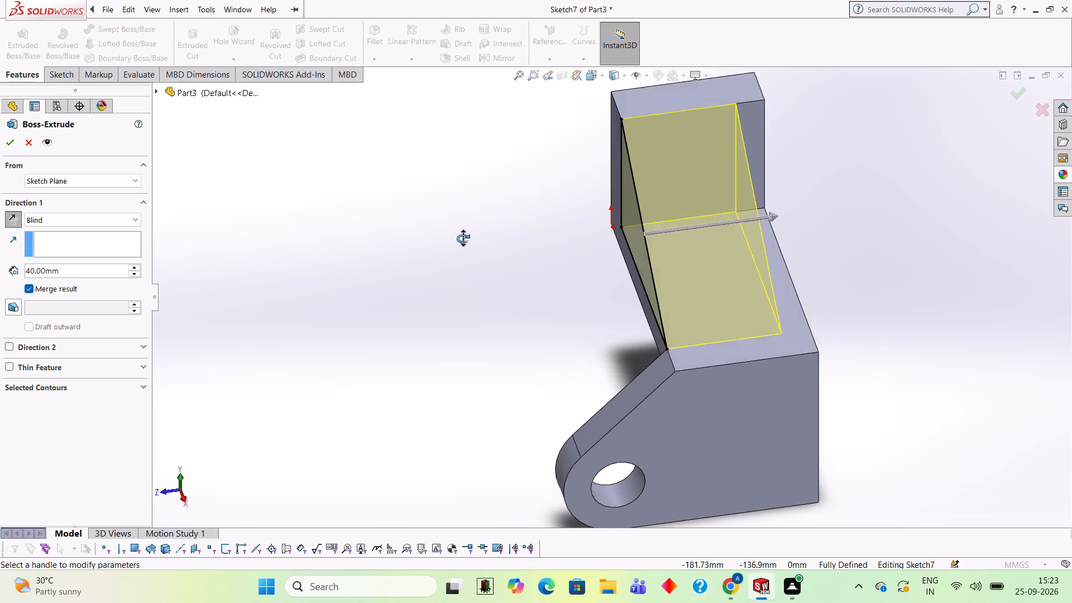
middle_drag(463, 238, 451, 249)
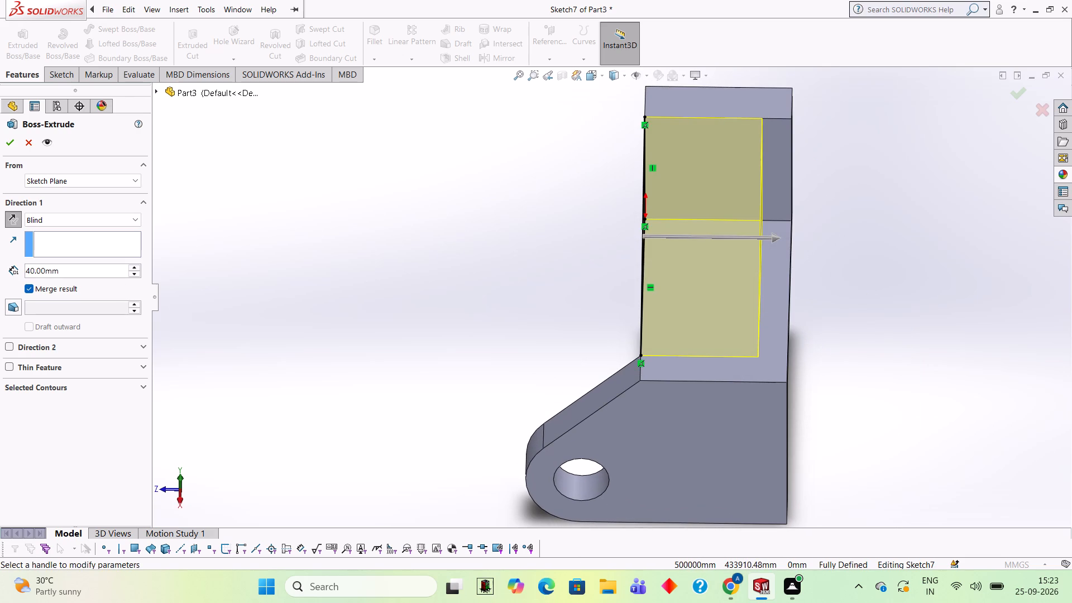
Set the triangle's extrusion depth to 30 mm and complete the boss.
click(111, 269)
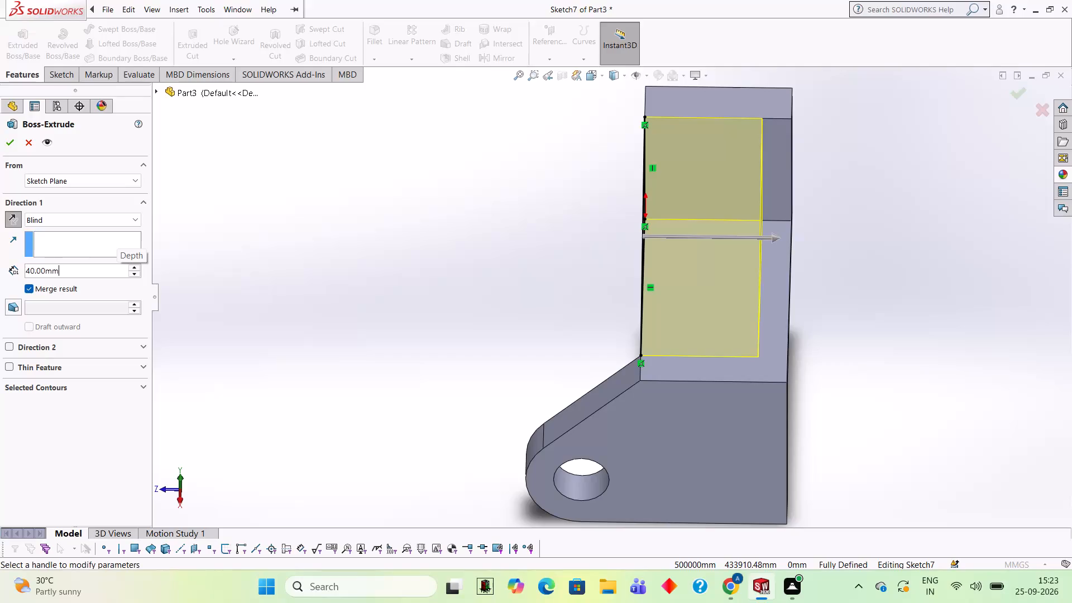
key(BackSpace)
key(BackSpace)
key(BackSpace)
key(BackSpace)
key(BackSpace)
key(BackSpace)
key(BackSpace)
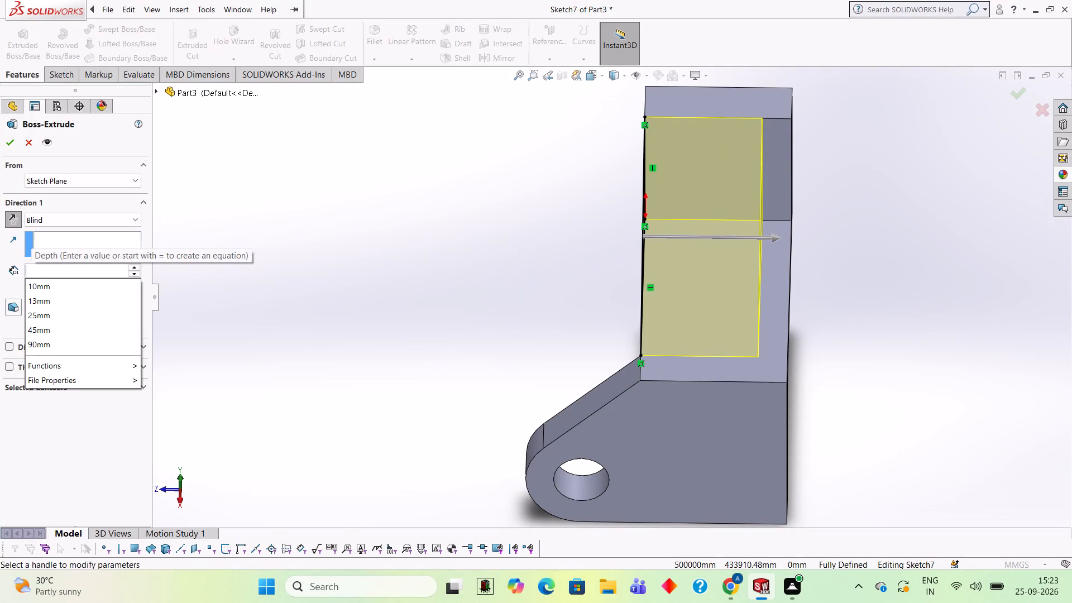
text(30)
key(Return)
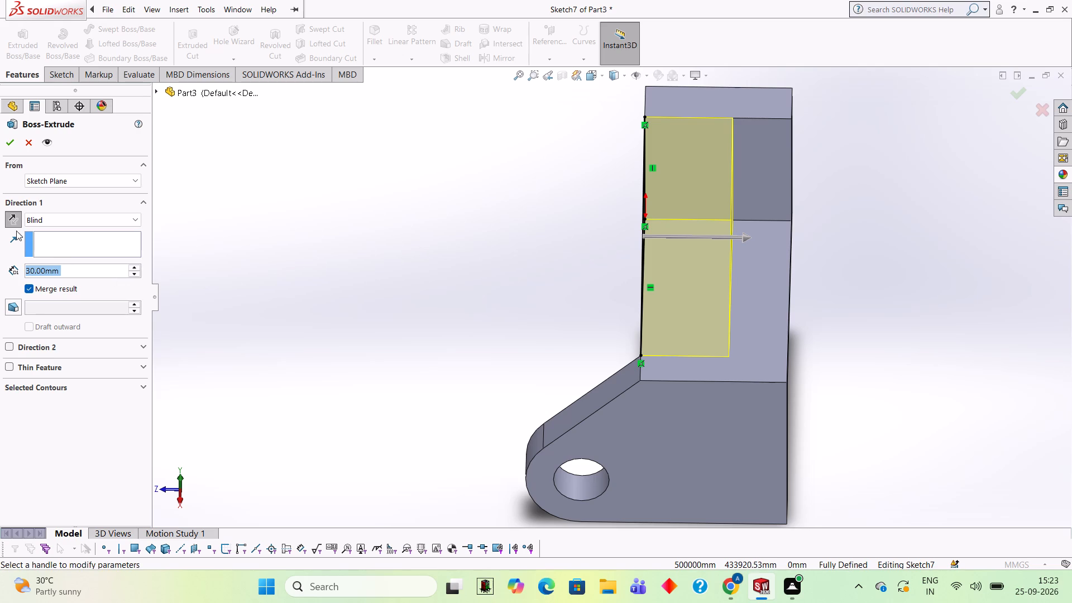
click(16, 143)
click(436, 214)
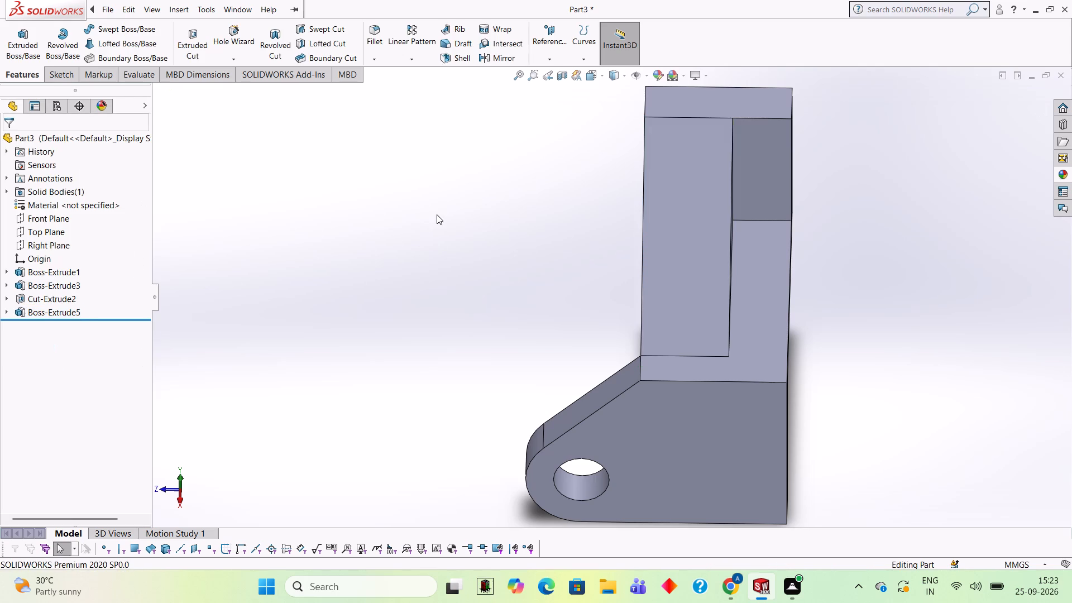
On the bracket's side face, sketch a triangle over the rib with a 46 mm vertical leg, a horizontal leg and a sloped closing edge.
middle_drag(440, 220, 525, 146)
click(577, 237)
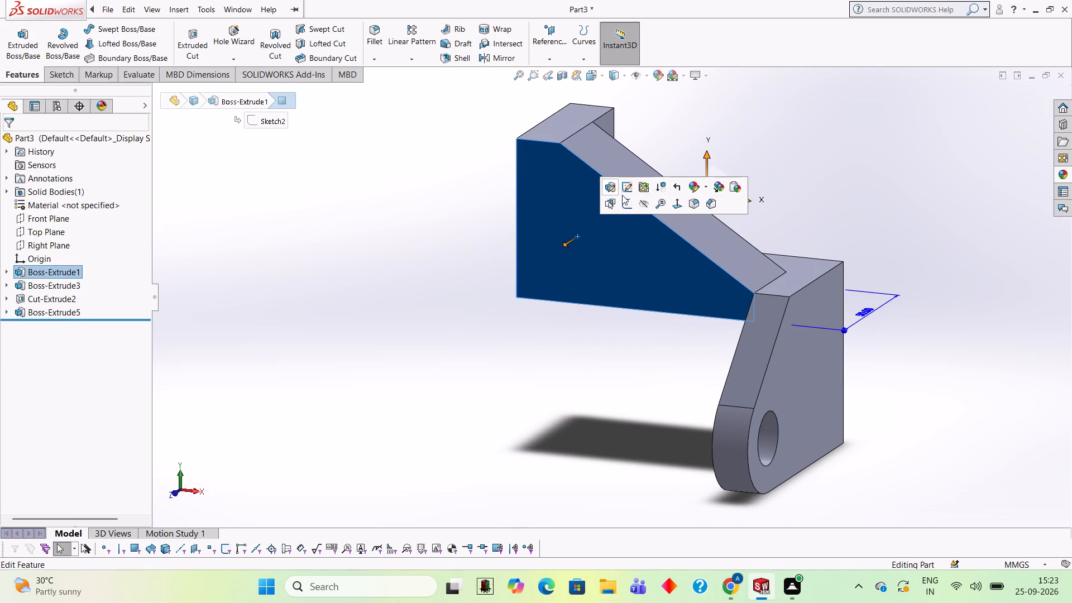
click(628, 205)
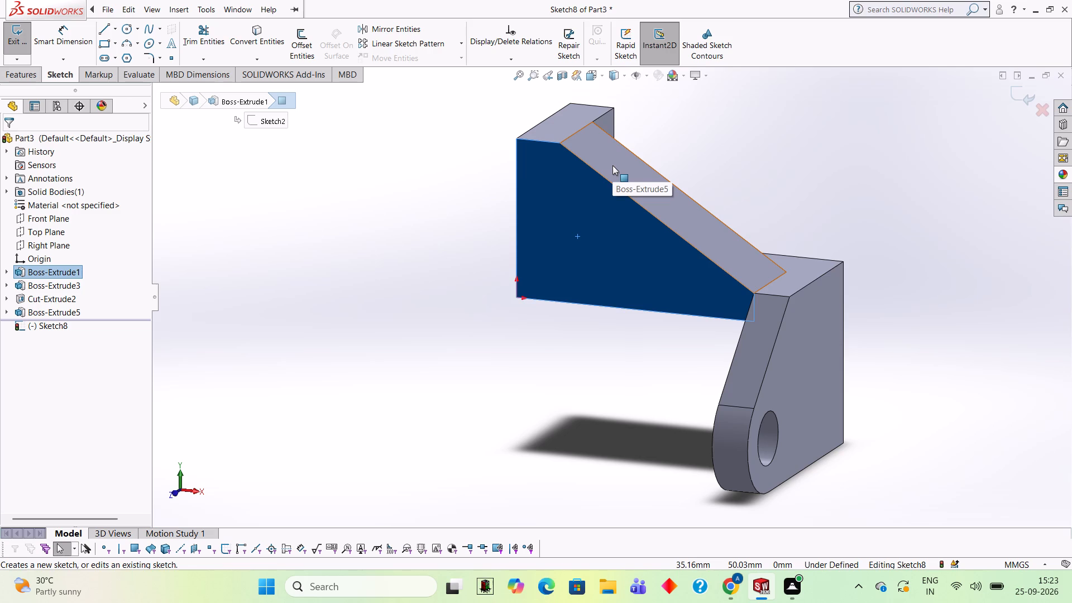
key(ctrl+8)
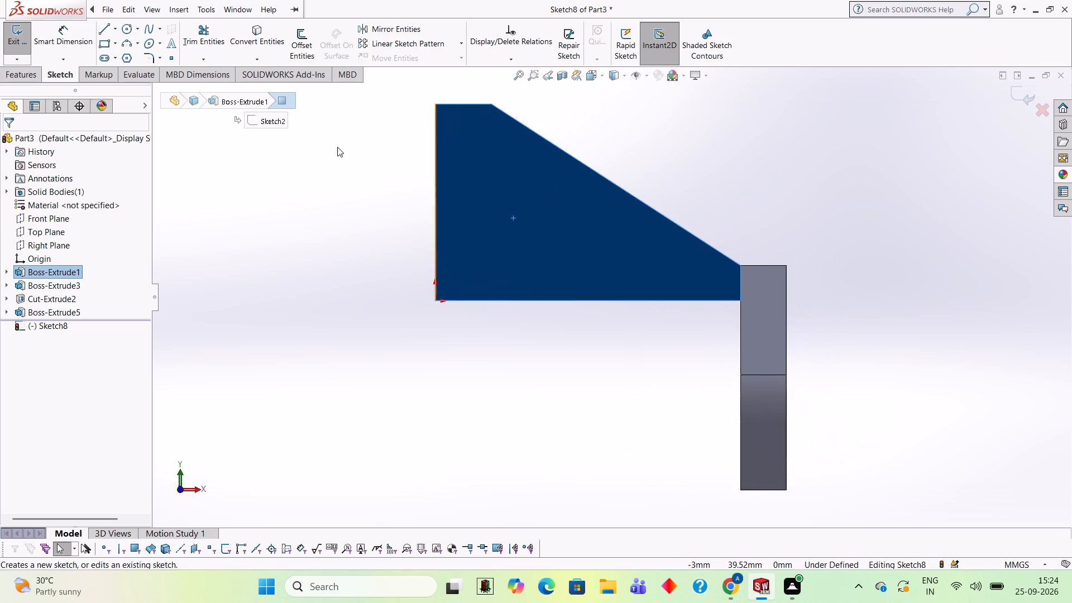
click(102, 29)
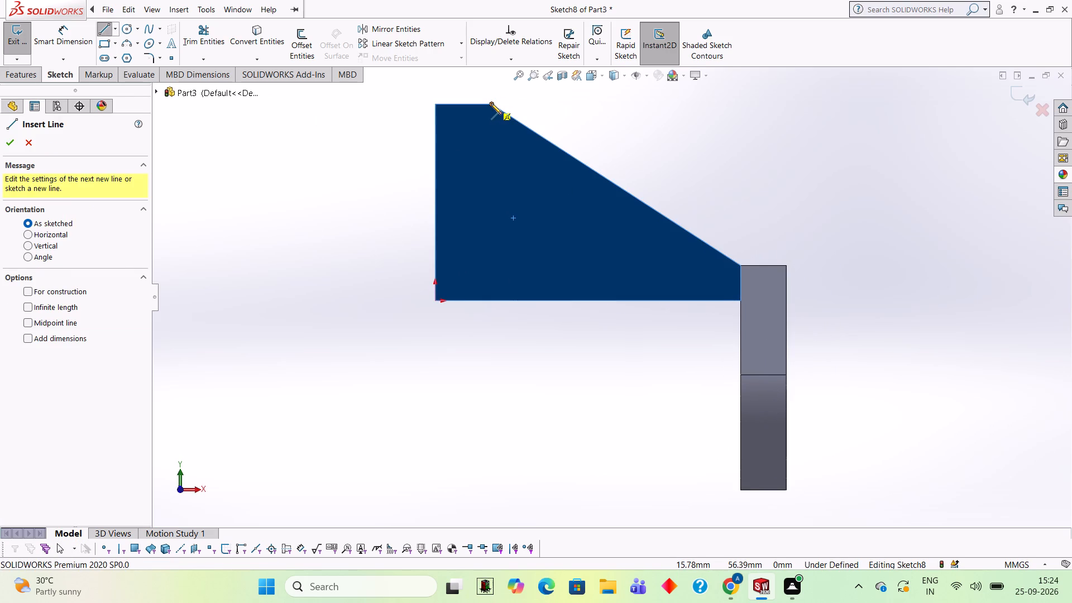
click(491, 103)
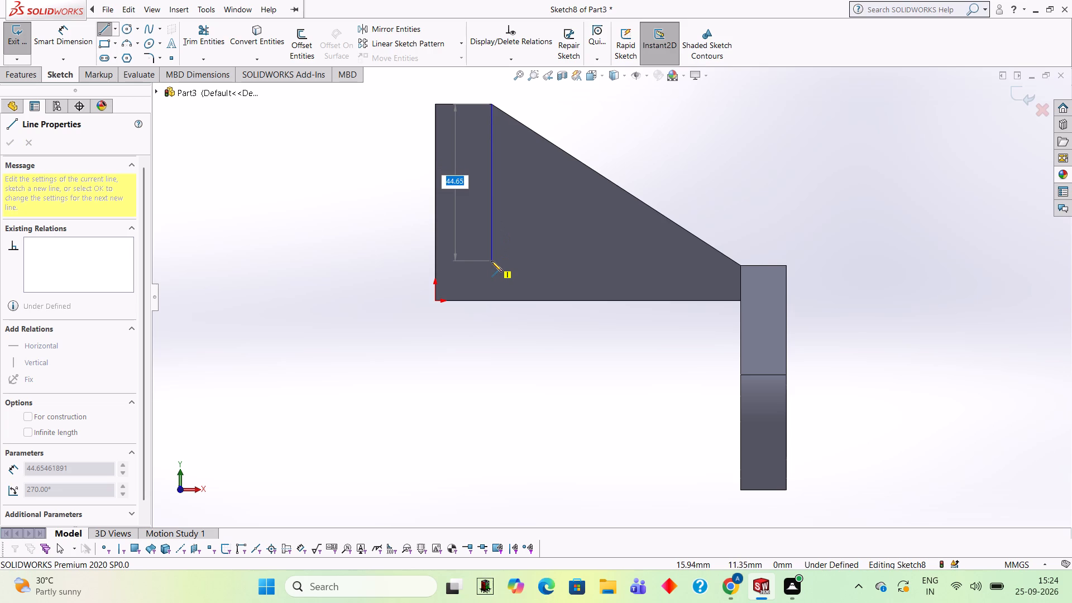
text(46)
key(Return)
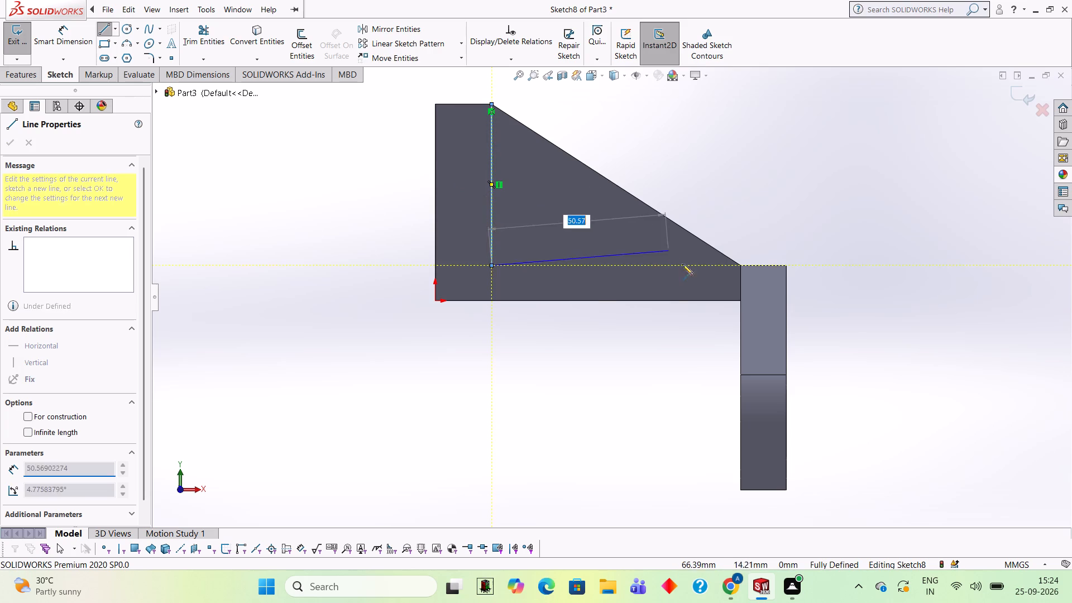
click(740, 267)
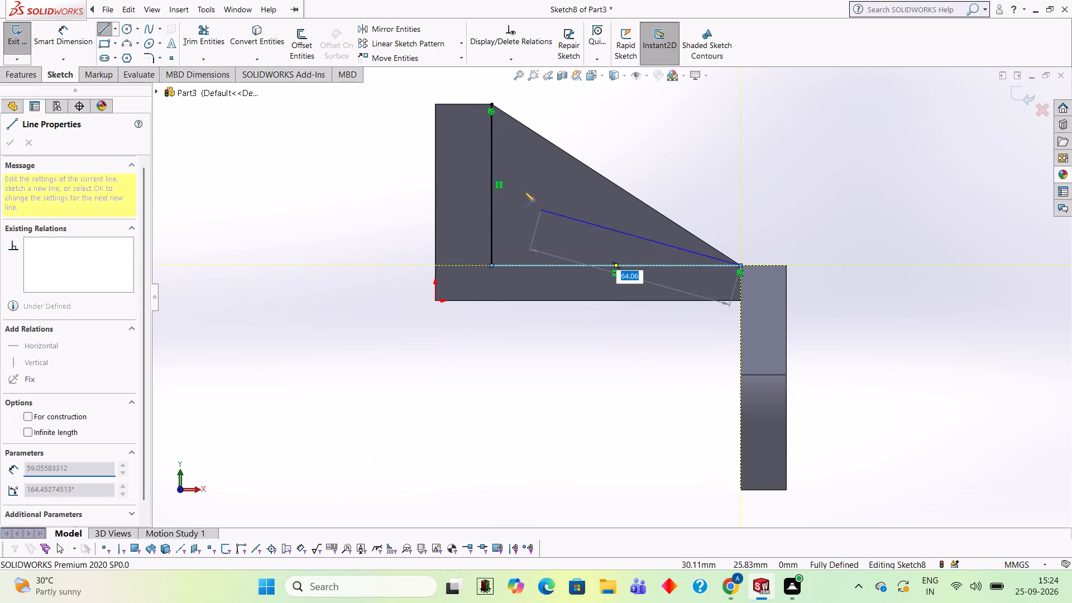
click(491, 106)
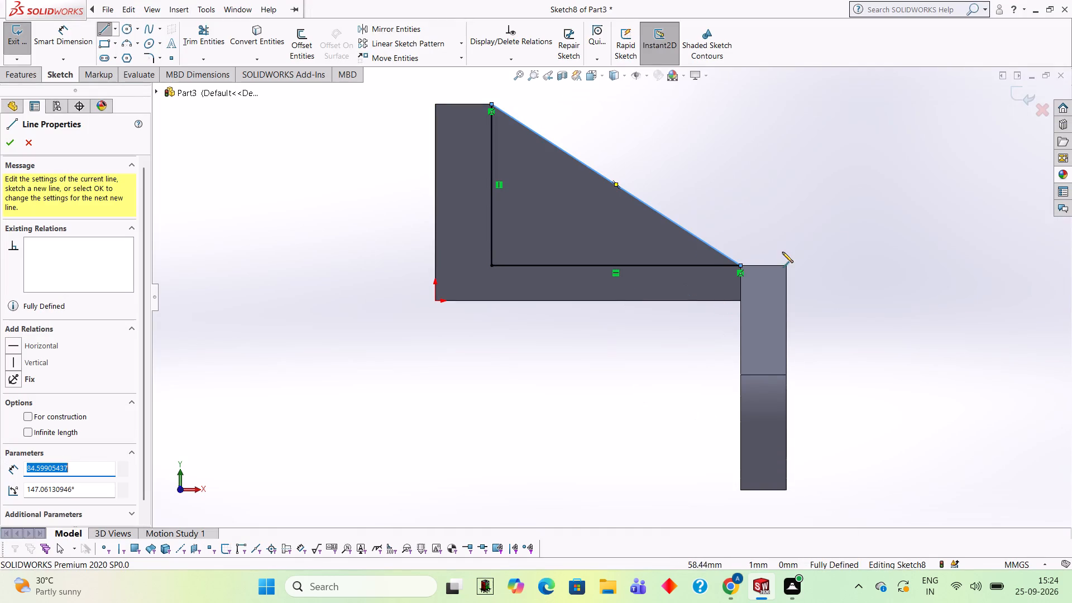
click(9, 145)
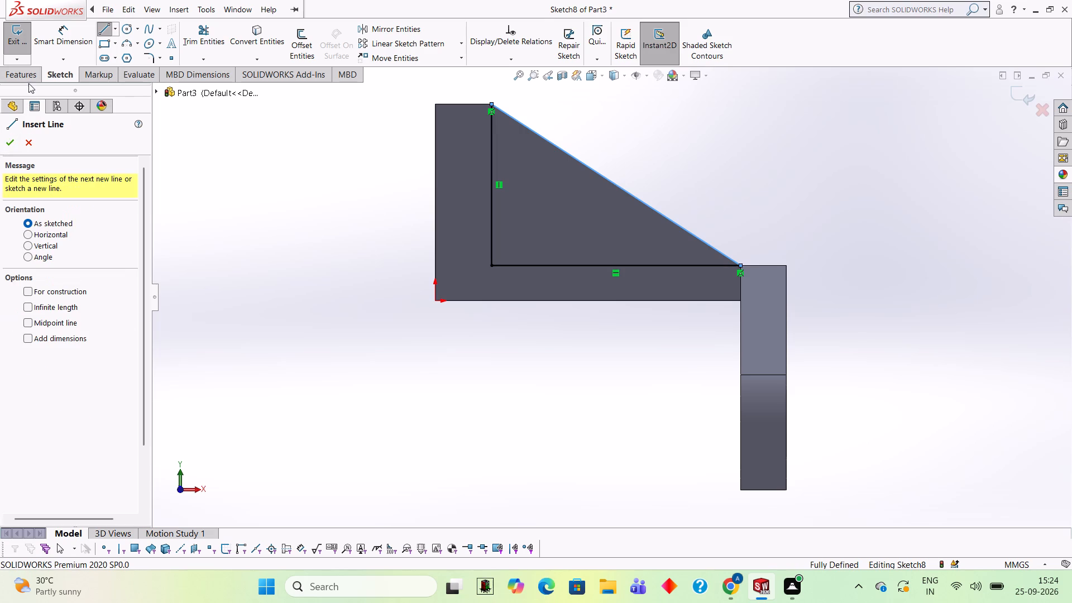
Cut the triangle into the rib as a blind extruded cut 20 mm deep.
click(27, 79)
click(191, 54)
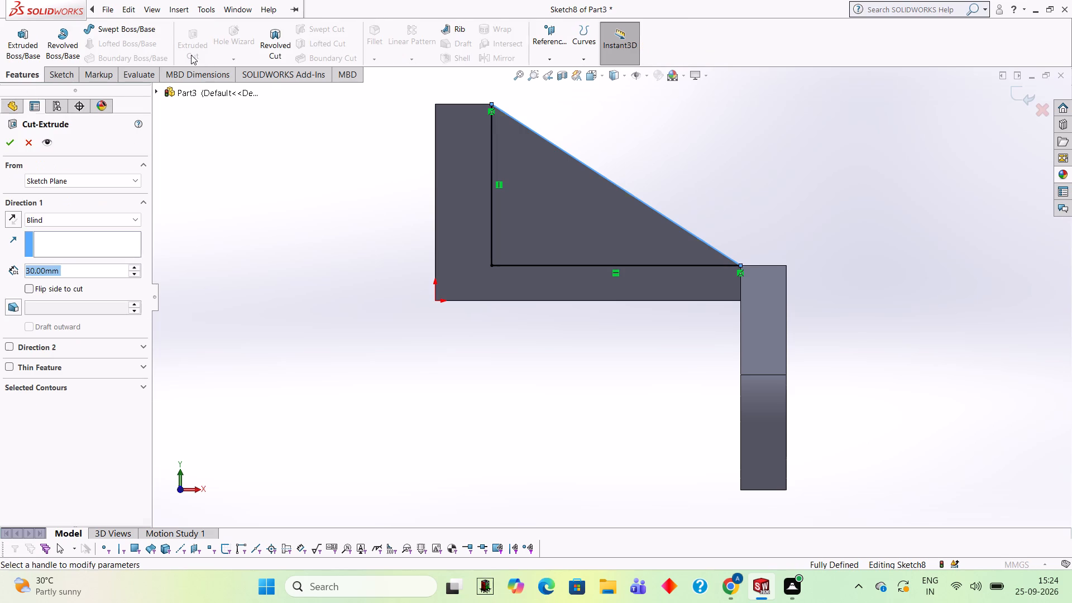
middle_drag(748, 145, 657, 244)
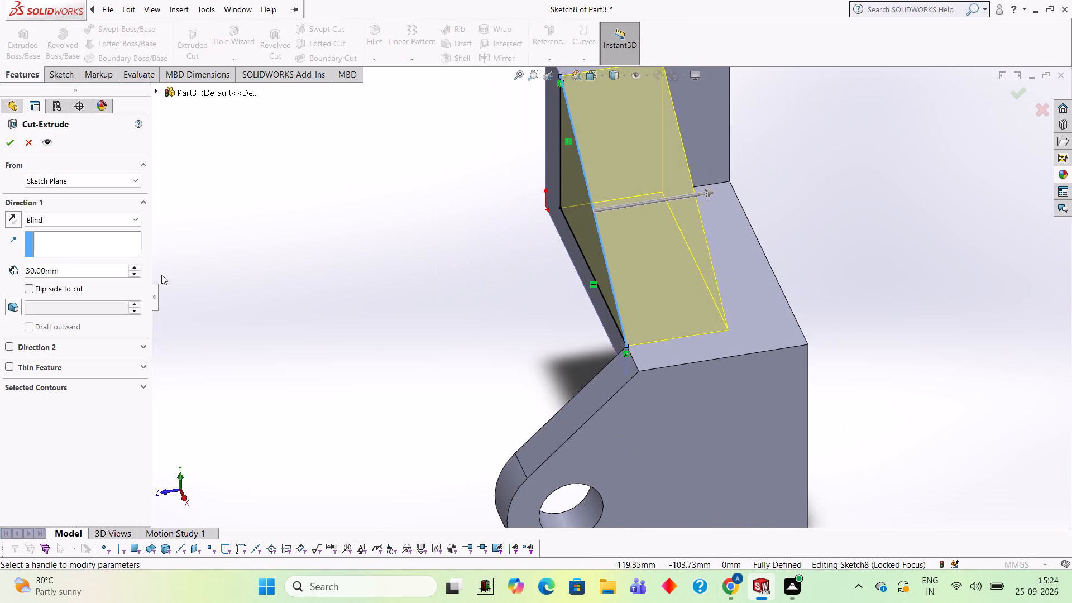
click(83, 275)
key(BackSpace)
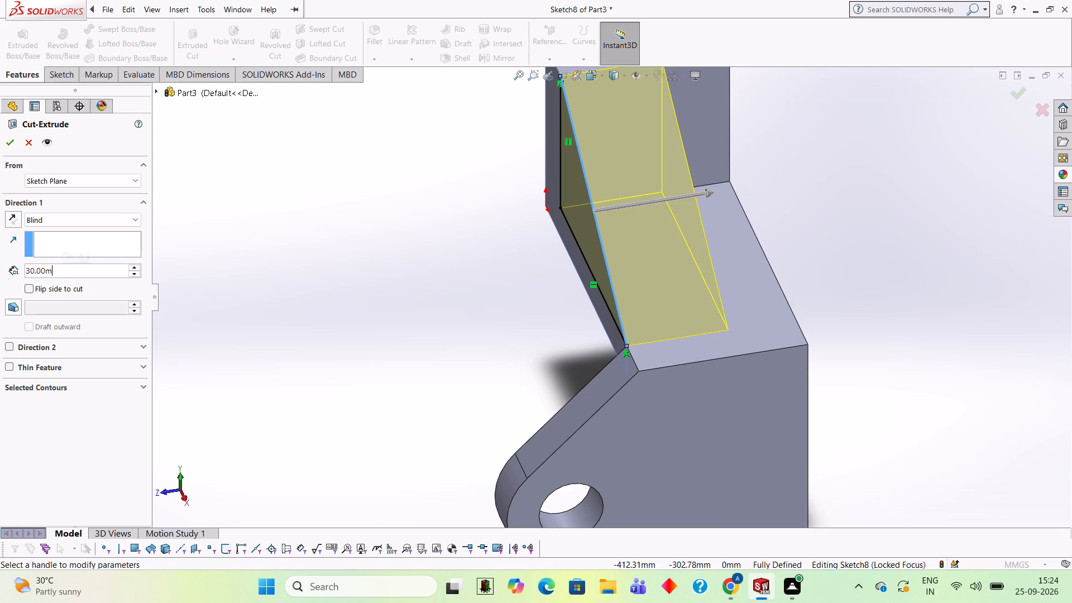
key(BackSpace)
key(BackSpace)
key(BackSpace)
key(BackSpace)
key(BackSpace)
key(BackSpace)
text(20)
key(Return)
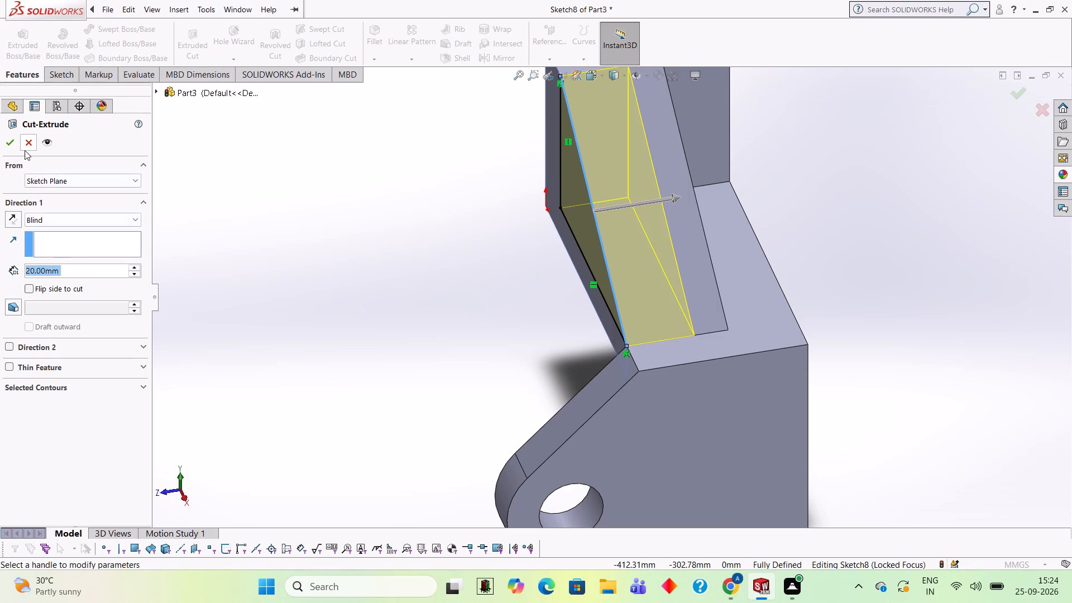
click(11, 142)
click(490, 185)
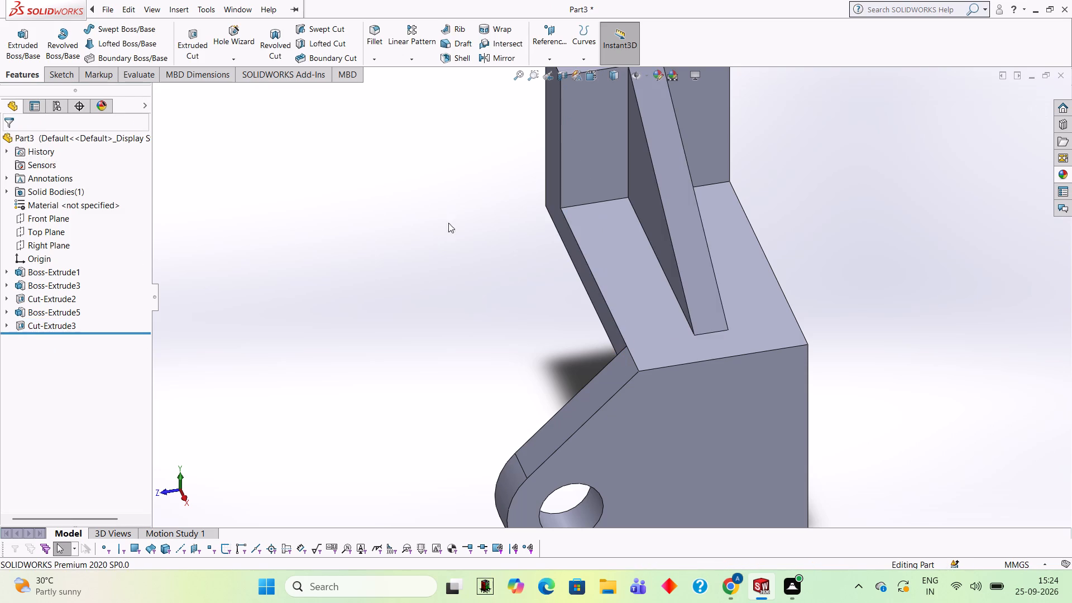
Examine the bracket and its narrowed triangular rib from several angles.
middle_drag(451, 255, 427, 251)
scroll(427, 251, up, 2)
middle_drag(439, 257, 487, 176)
middle_drag(432, 251, 455, 284)
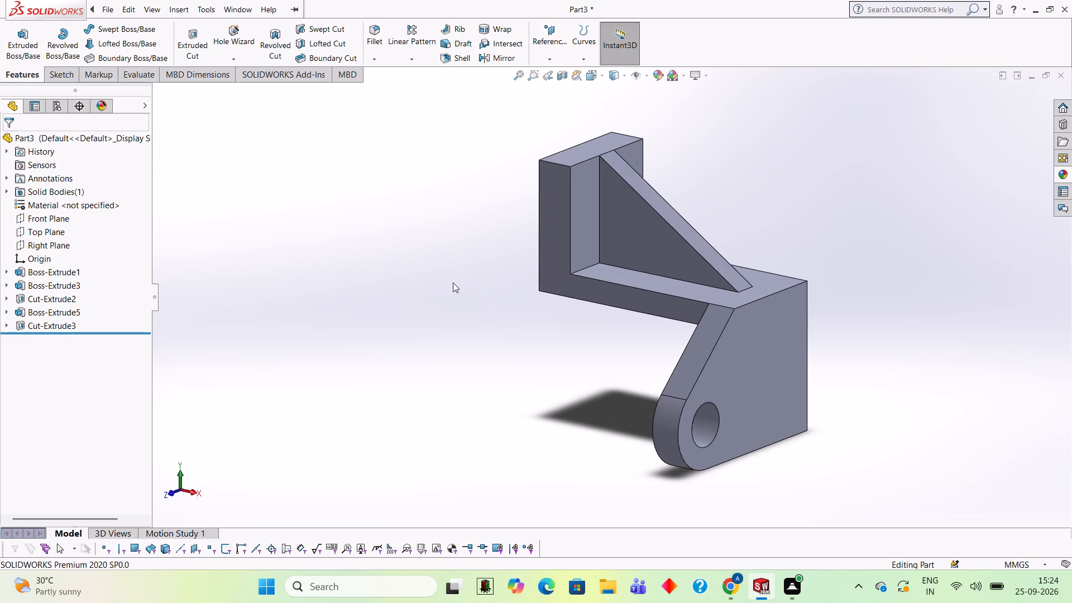
scroll(447, 275, up, 1)
middle_click(467, 303)
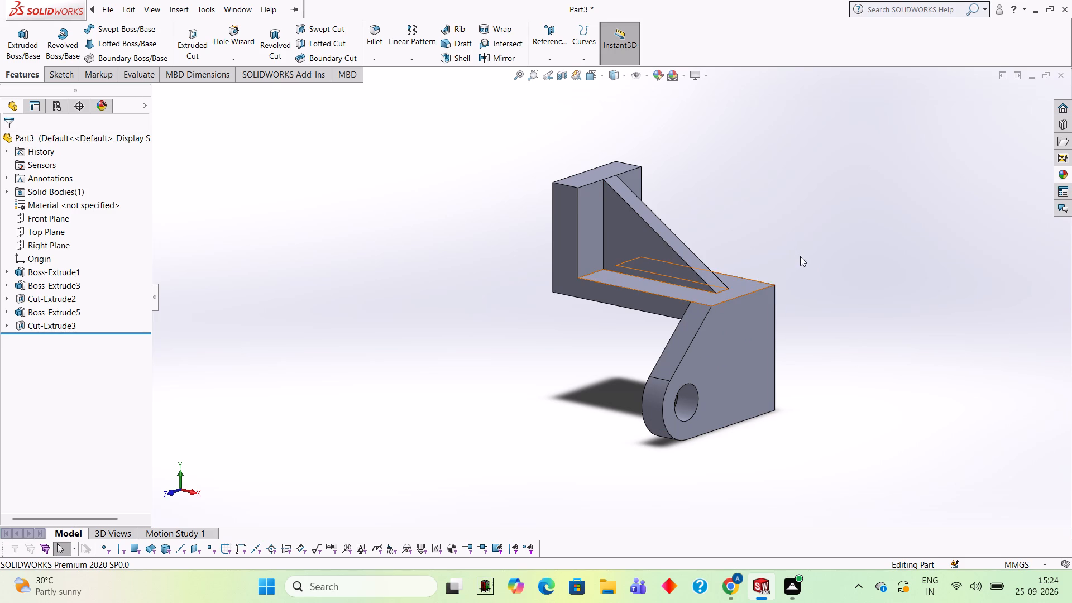
scroll(800, 256, up, 1)
middle_drag(813, 261, 810, 255)
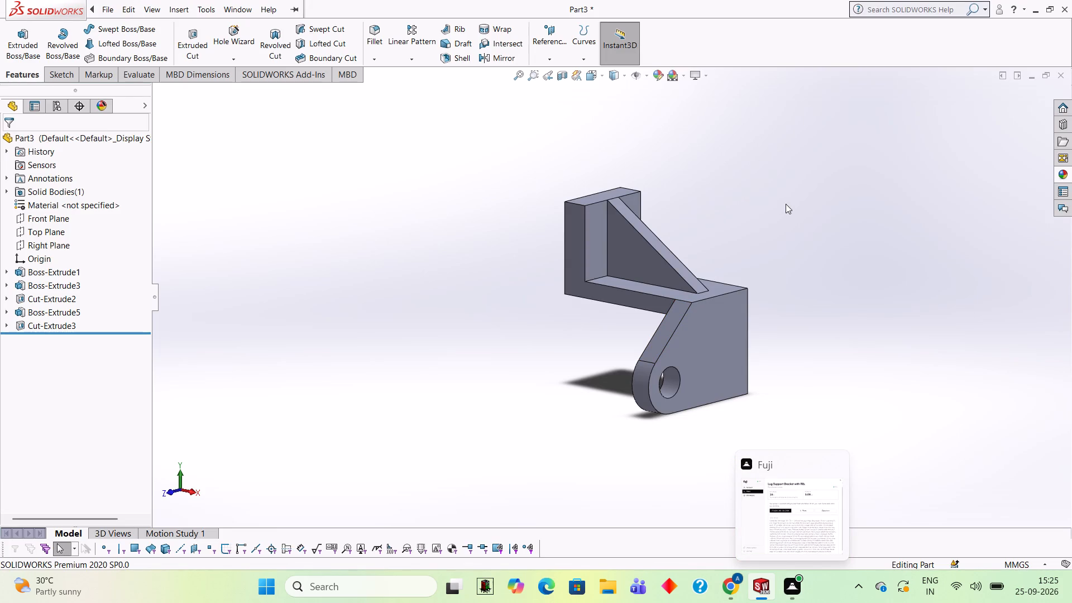
Start a new sketch on the outer face of the plate with the hole.
click(705, 363)
click(754, 336)
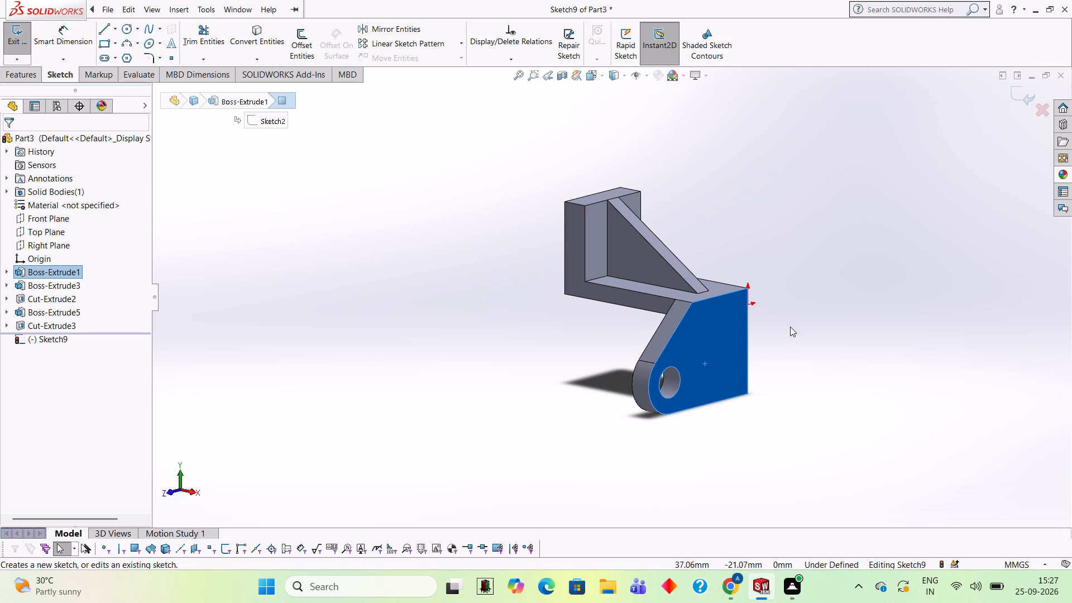
middle_drag(800, 323, 909, 309)
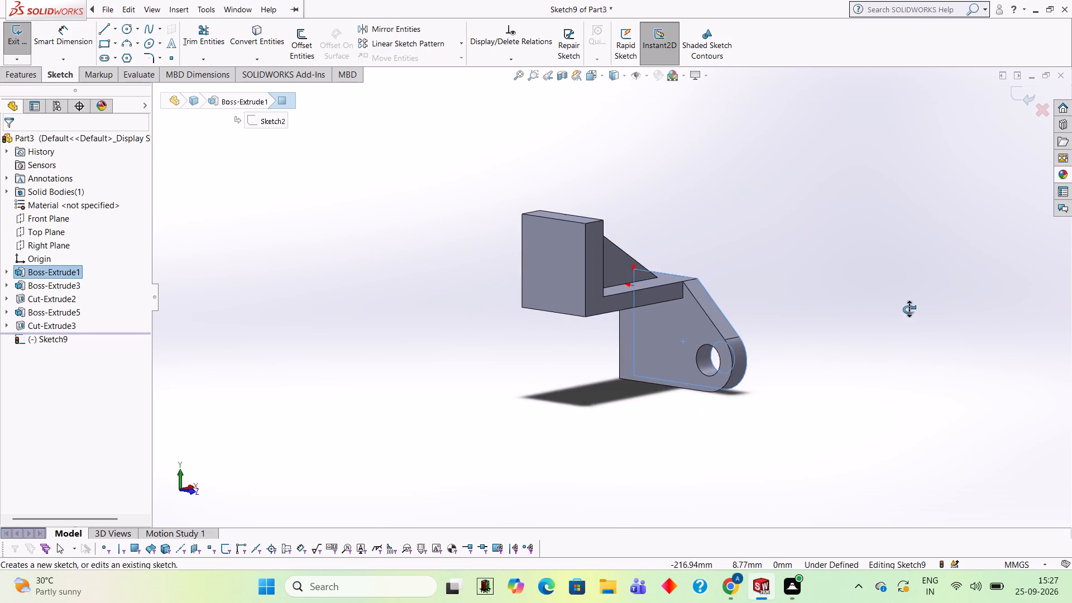
middle_drag(909, 309, 909, 325)
middle_drag(744, 424, 834, 293)
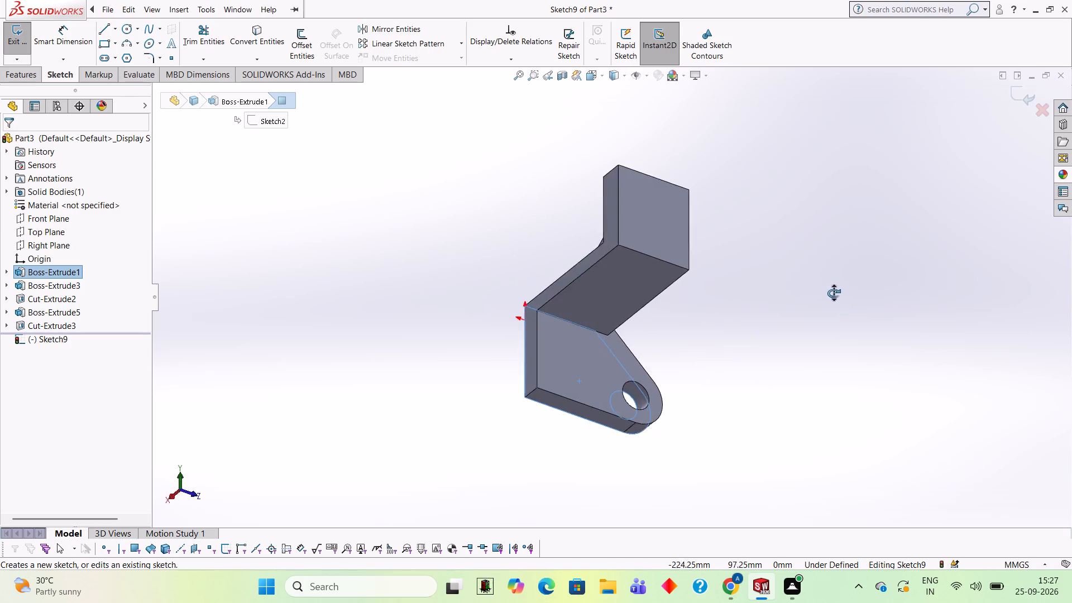
middle_drag(834, 293, 628, 437)
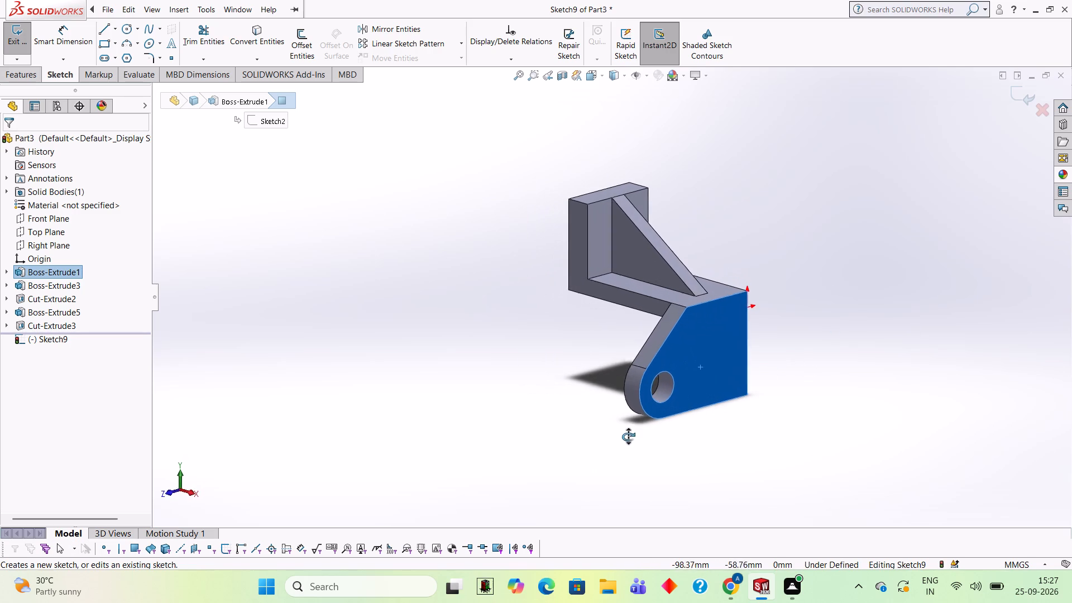
middle_drag(628, 437, 625, 449)
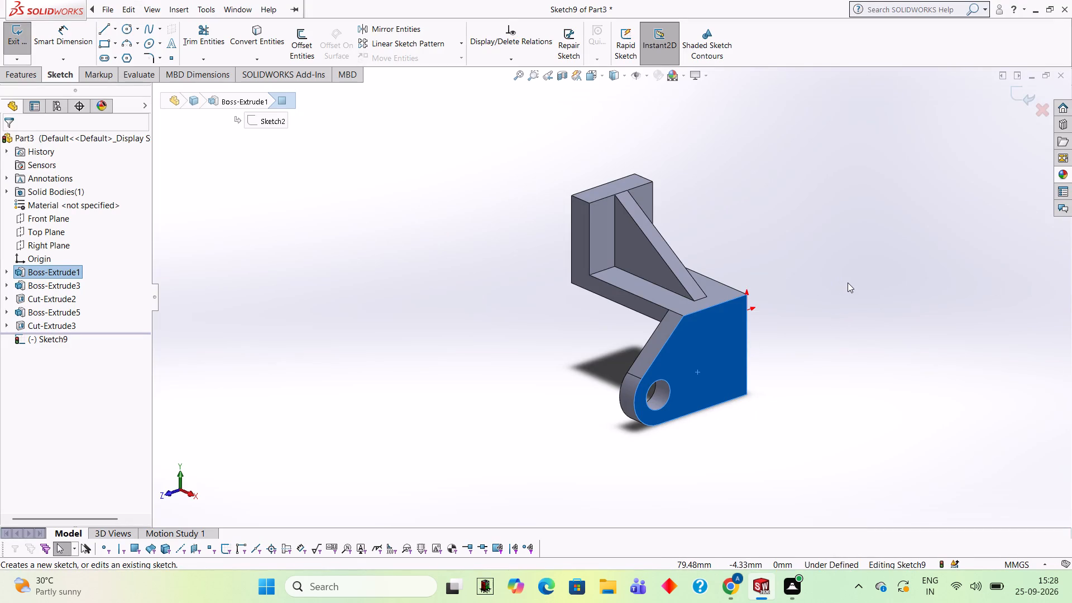
key(Escape)
Apply the Green LED appearance to the entire bracket body.
scroll(801, 252, down, 1)
middle_drag(802, 251, 807, 237)
click(1070, 176)
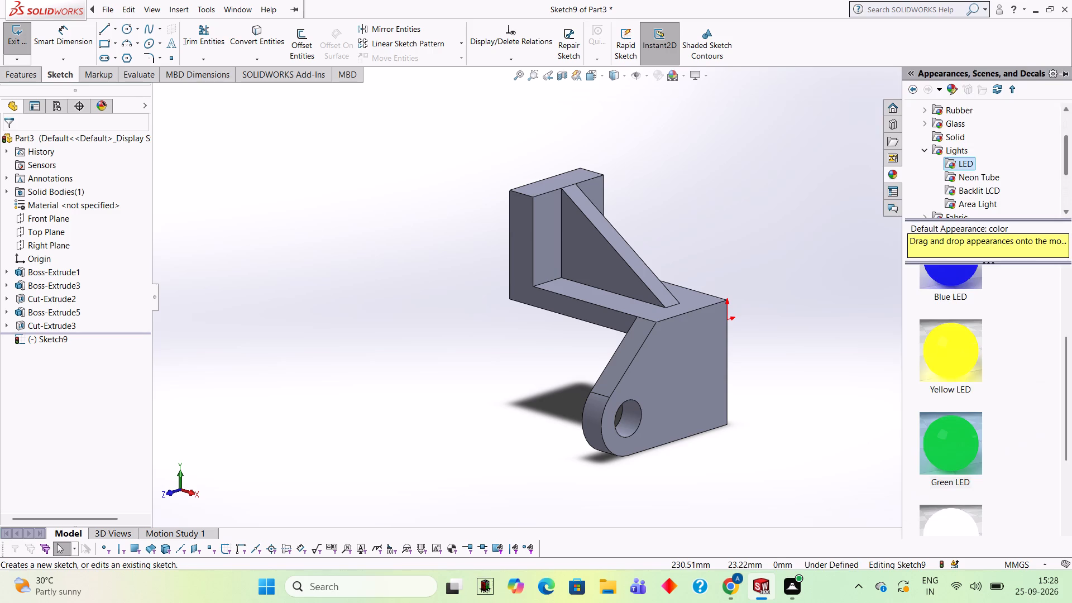
drag(958, 433, 669, 279)
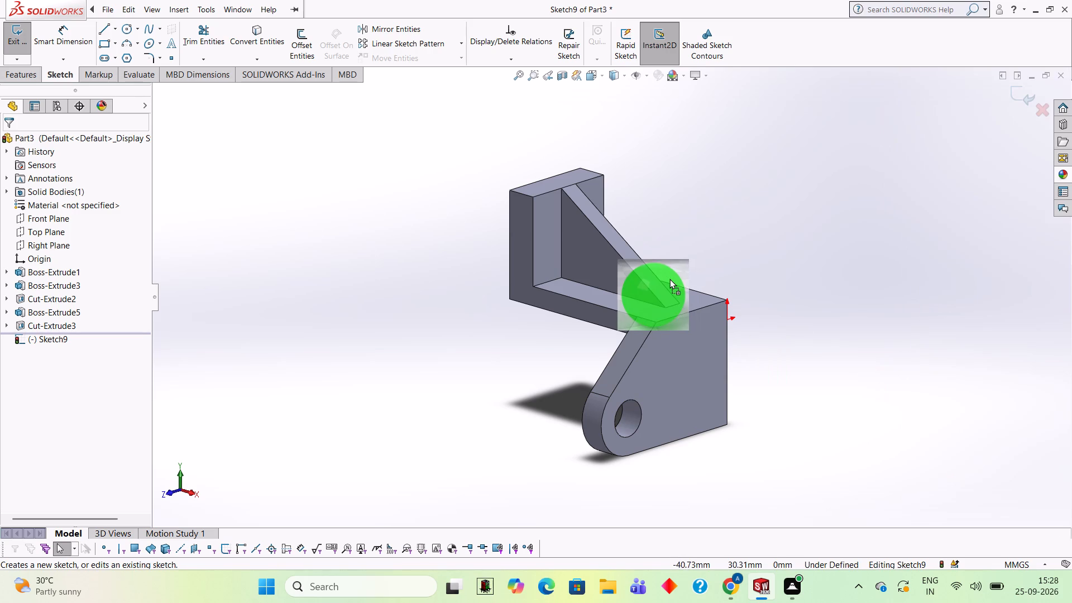
drag(669, 279, 605, 279)
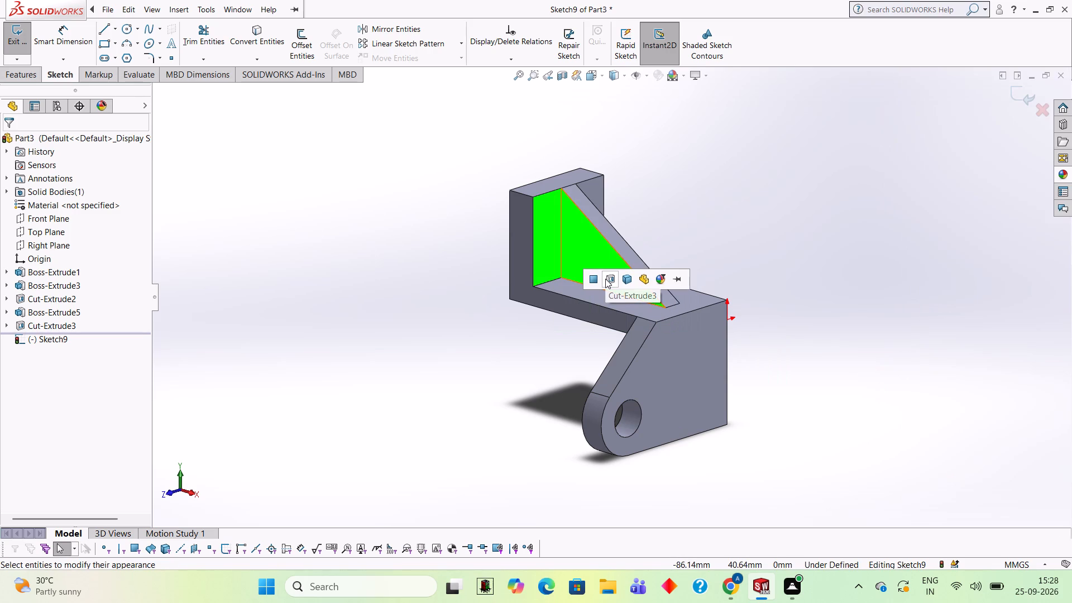
click(625, 276)
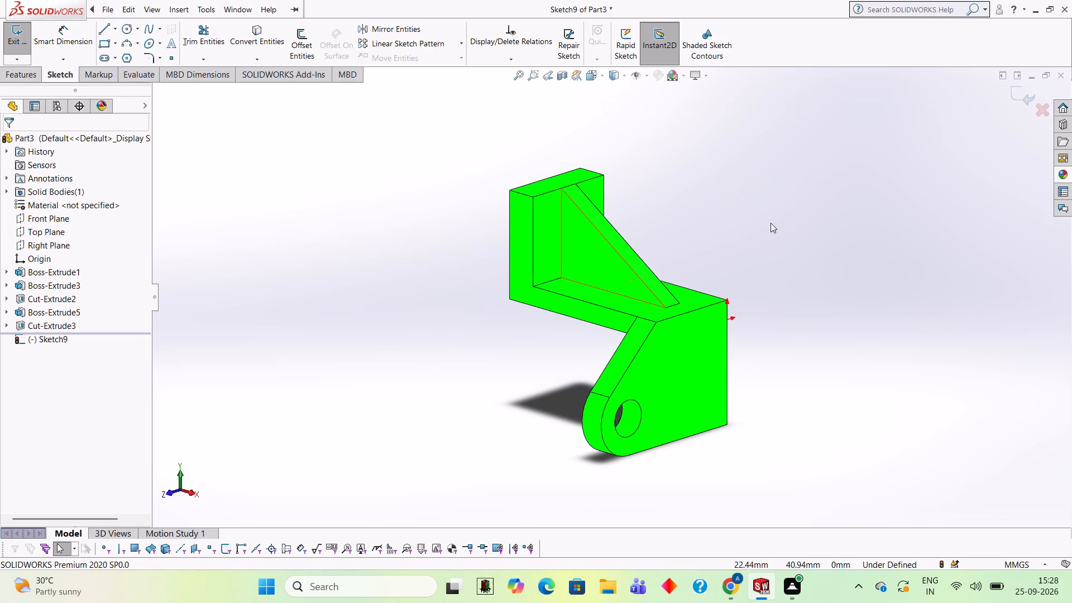
click(809, 203)
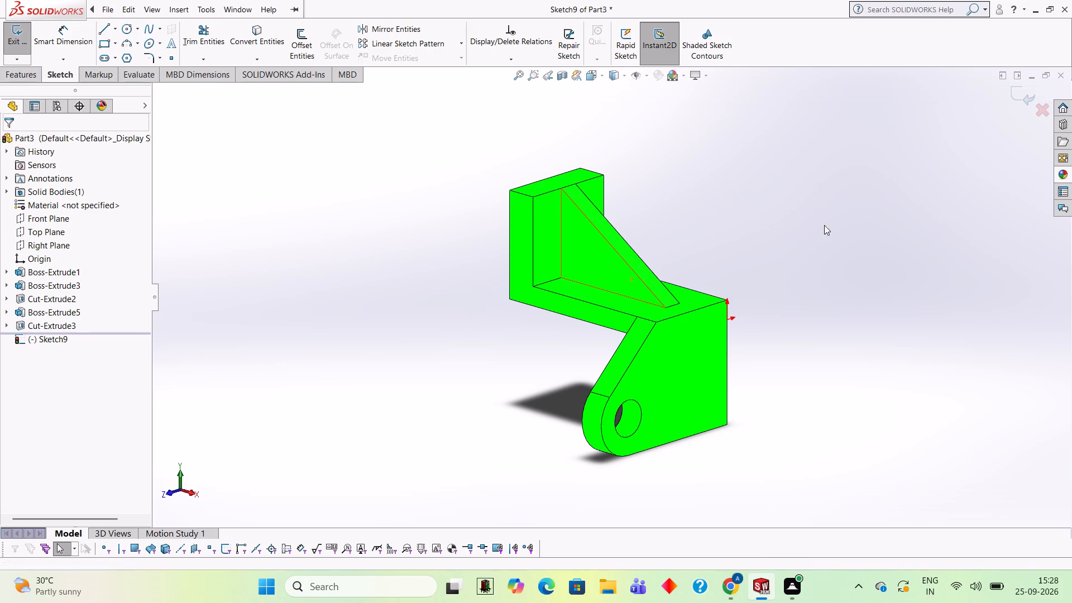
Apply the Blue LED appearance to the Boss-Extrude1 feature, the L-shaped bracket.
click(1061, 176)
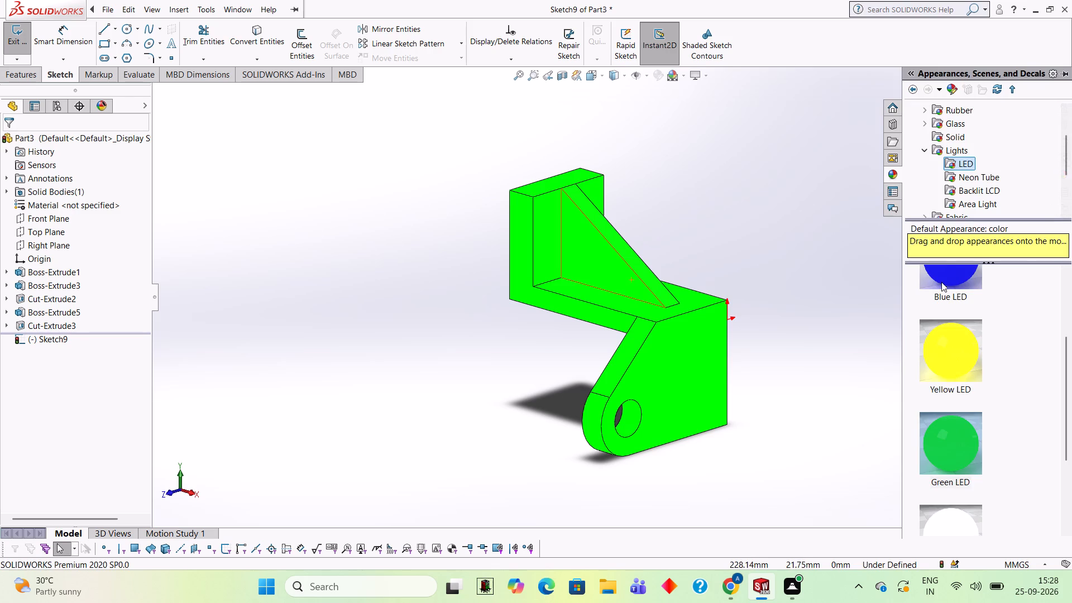
drag(940, 262, 948, 289)
drag(947, 280, 933, 305)
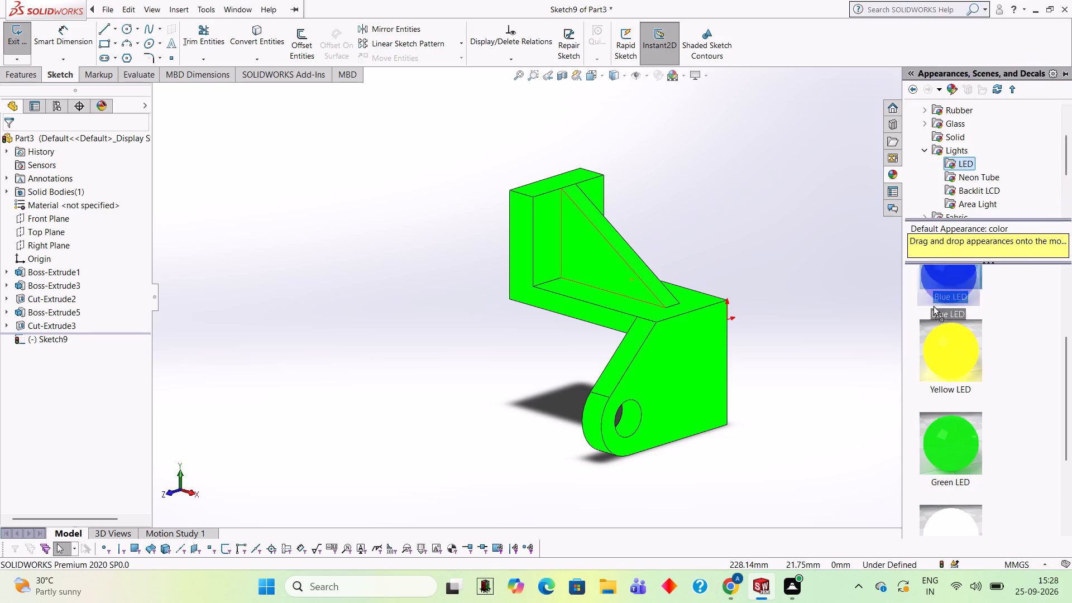
drag(933, 305, 690, 408)
drag(694, 402, 688, 407)
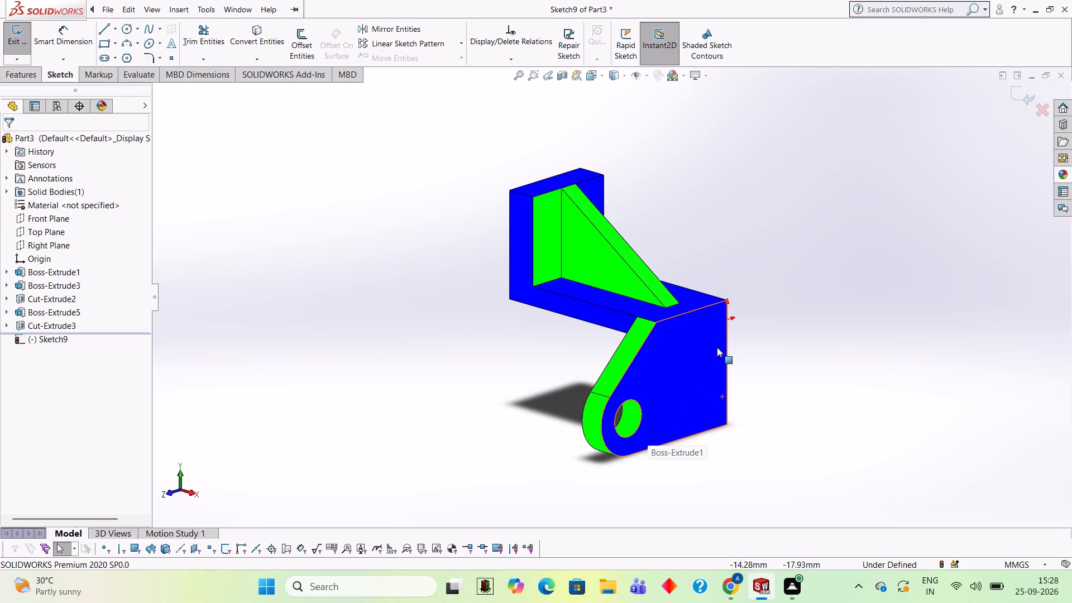
key(Escape)
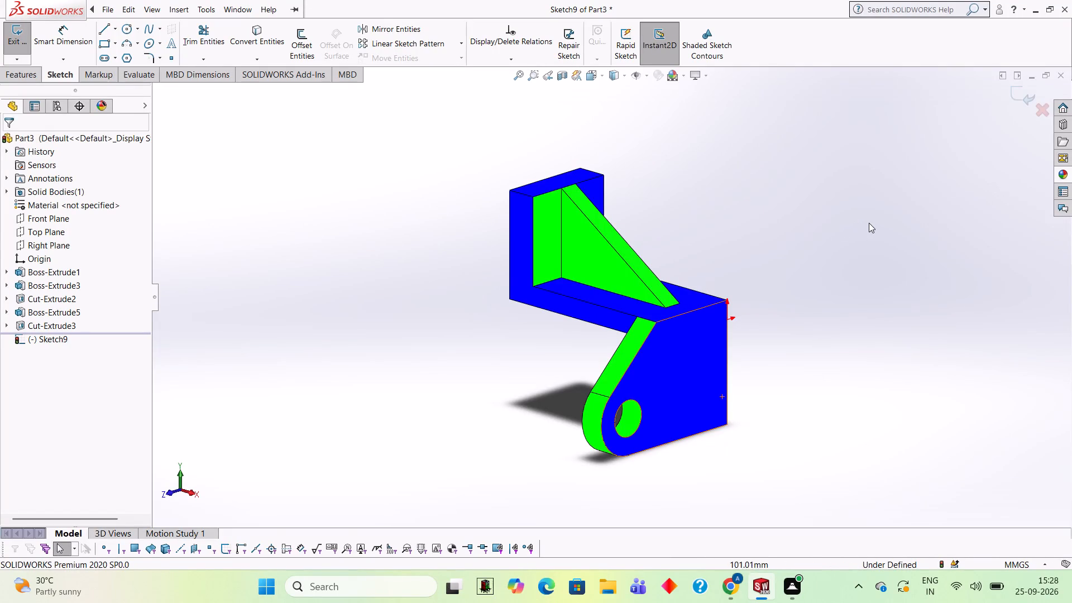
key(Escape)
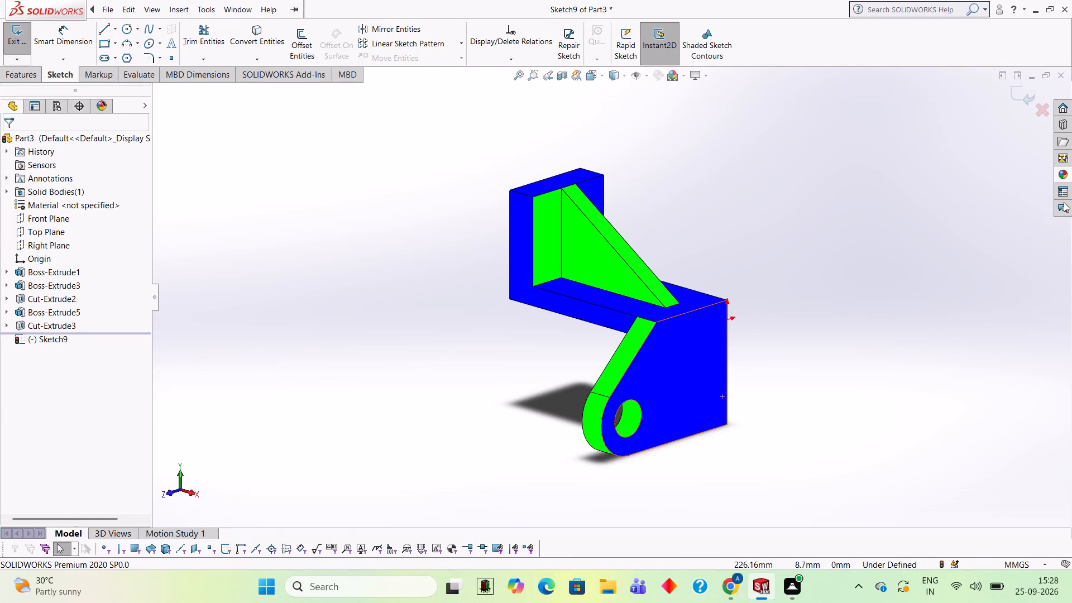
Apply the Yellow LED appearance to the inner surface of the plate's hole.
click(1070, 176)
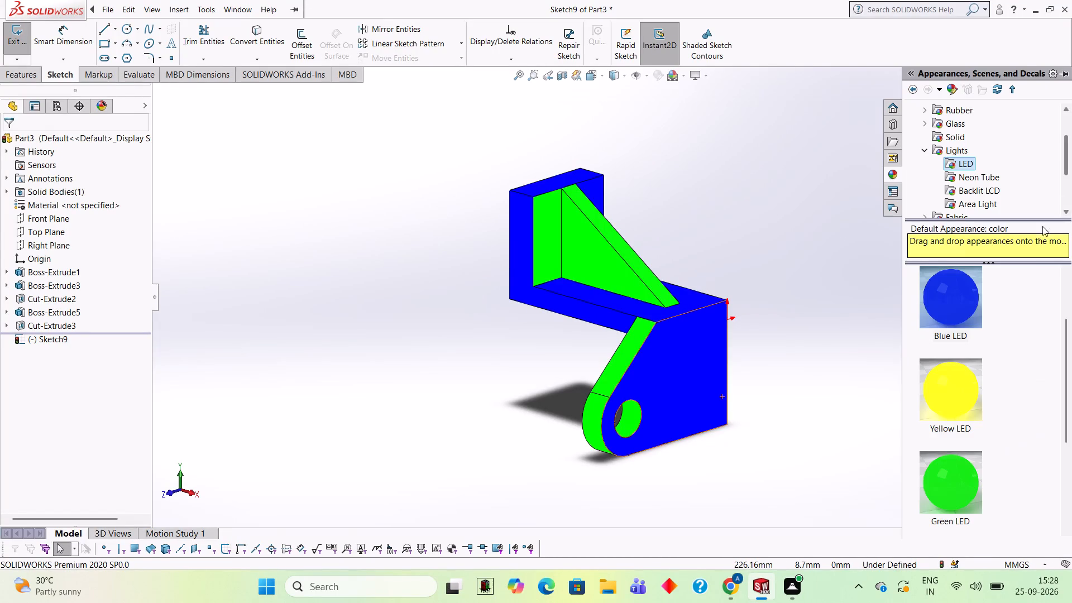
drag(973, 397, 661, 428)
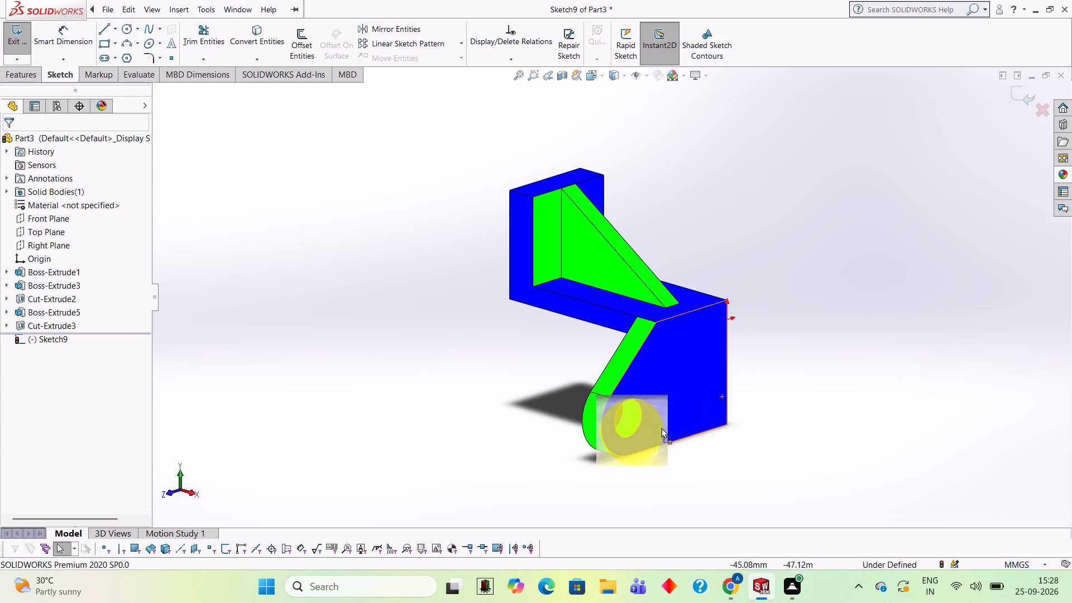
drag(661, 428, 633, 413)
click(633, 413)
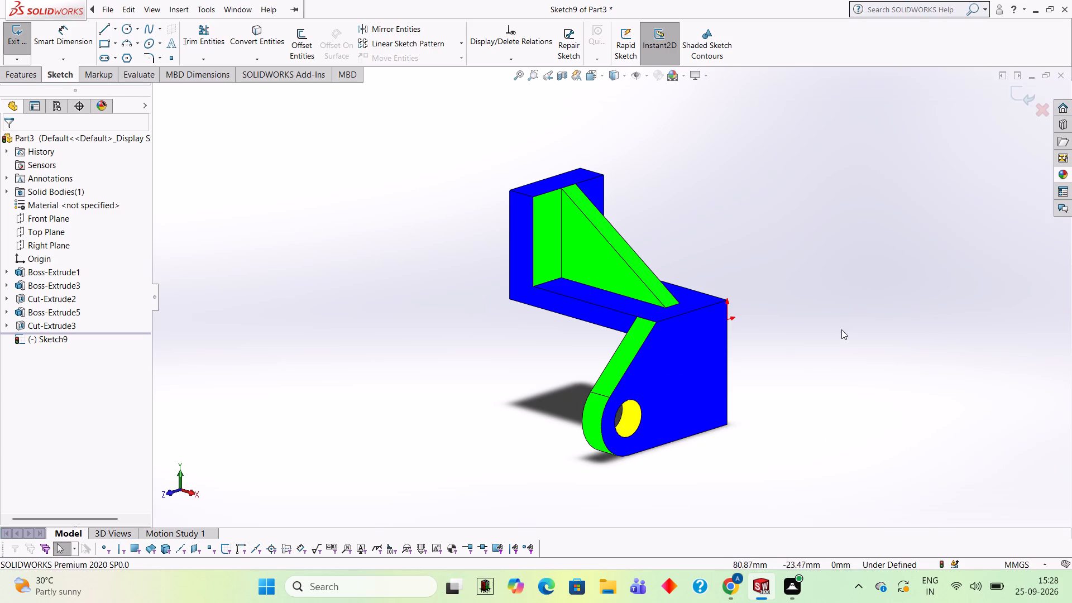
Apply the Red LED appearance to the triangular rib's feature, Boss-Extrude5.
middle_drag(834, 306, 906, 307)
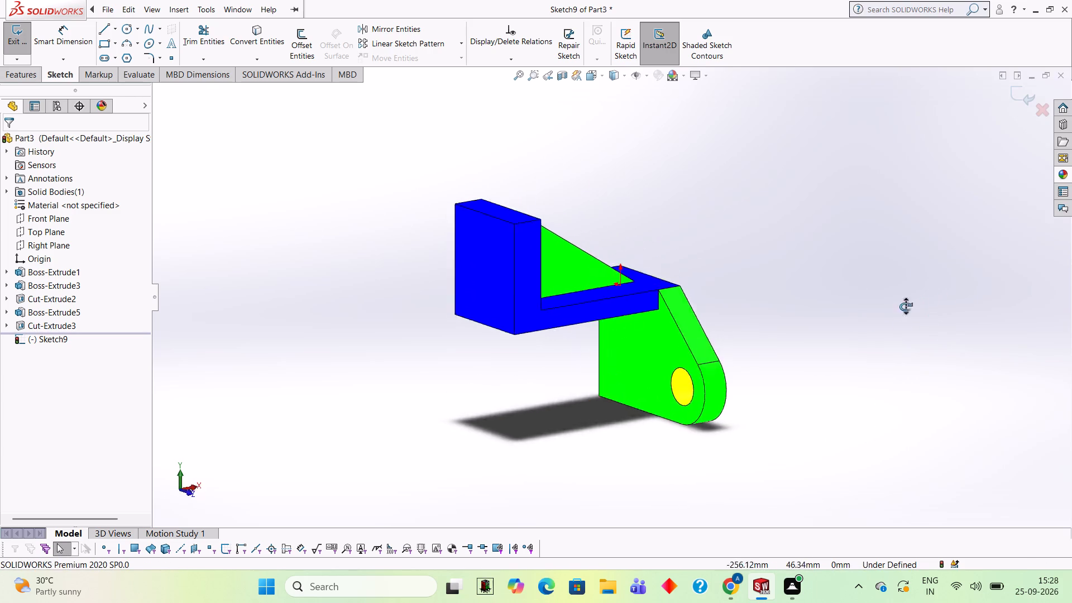
middle_drag(906, 307, 853, 318)
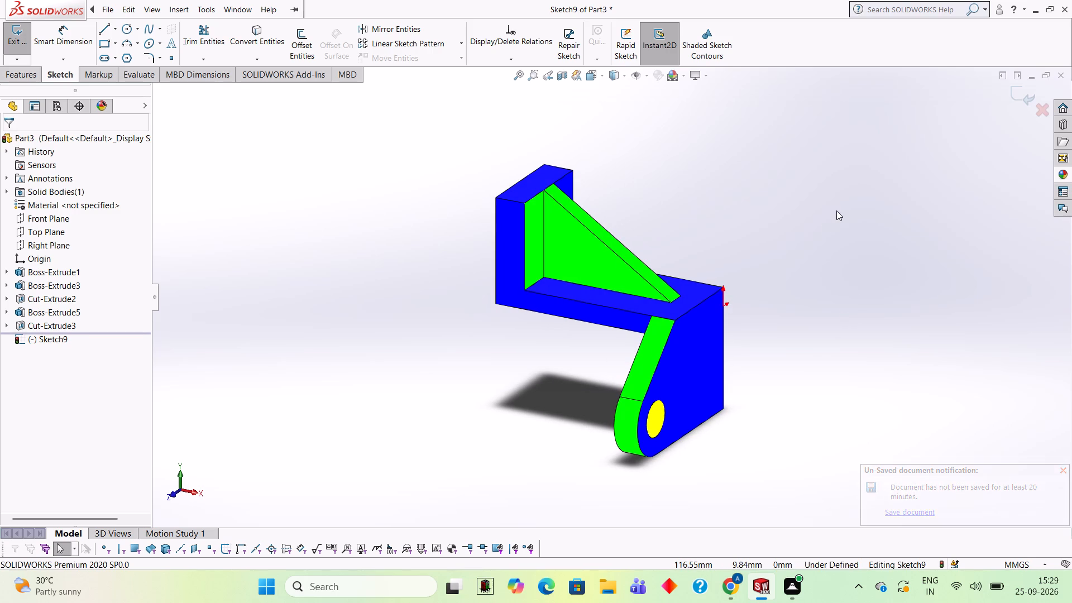
middle_drag(687, 166, 678, 229)
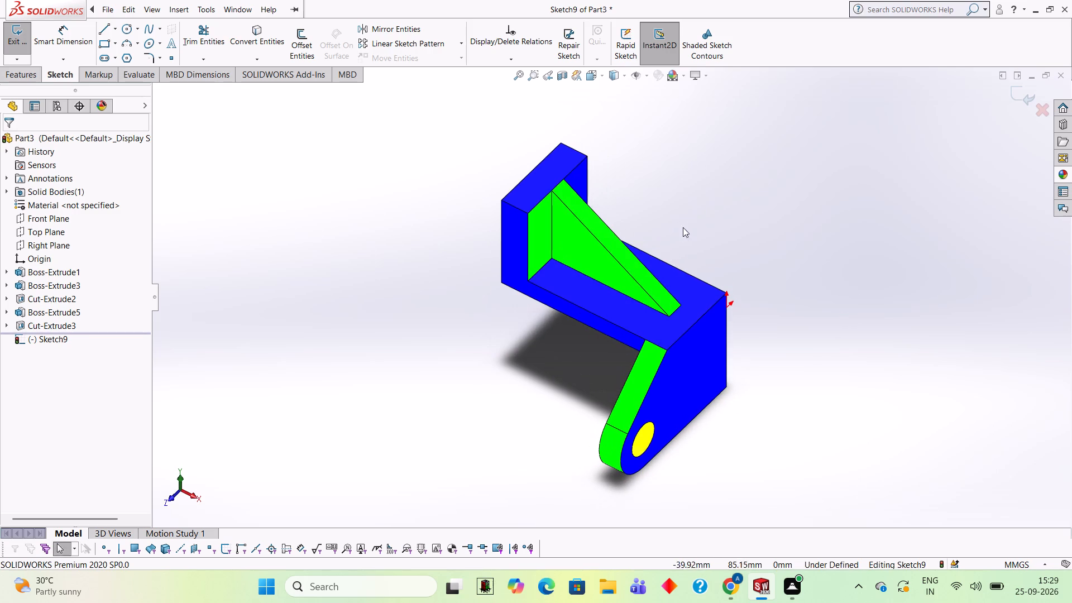
click(1066, 175)
scroll(947, 334, down, 4)
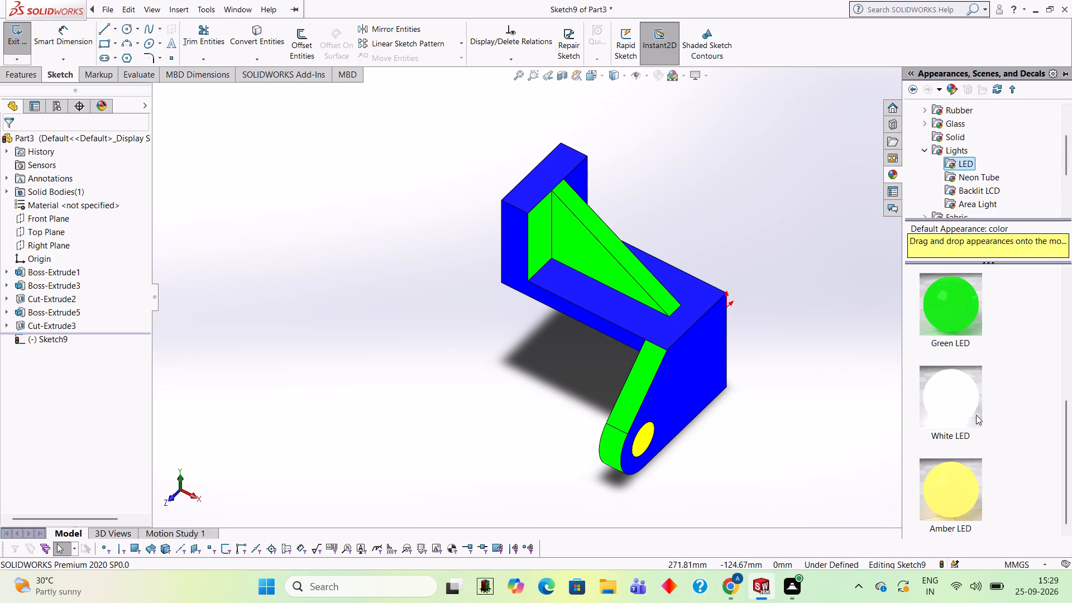
scroll(977, 387, up, 4)
drag(958, 286, 617, 246)
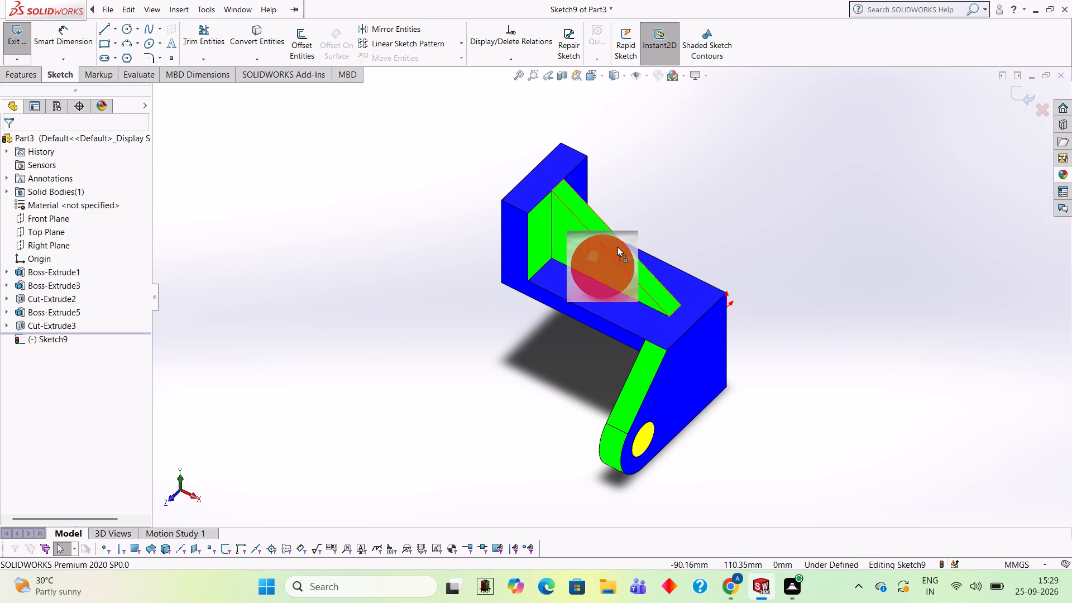
drag(617, 246, 610, 238)
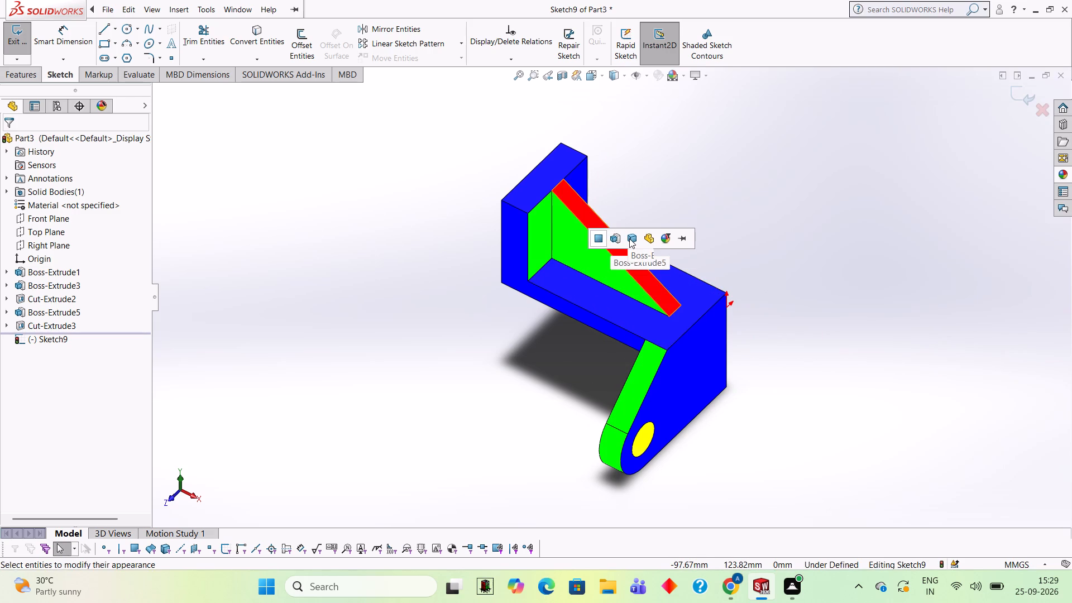
click(617, 238)
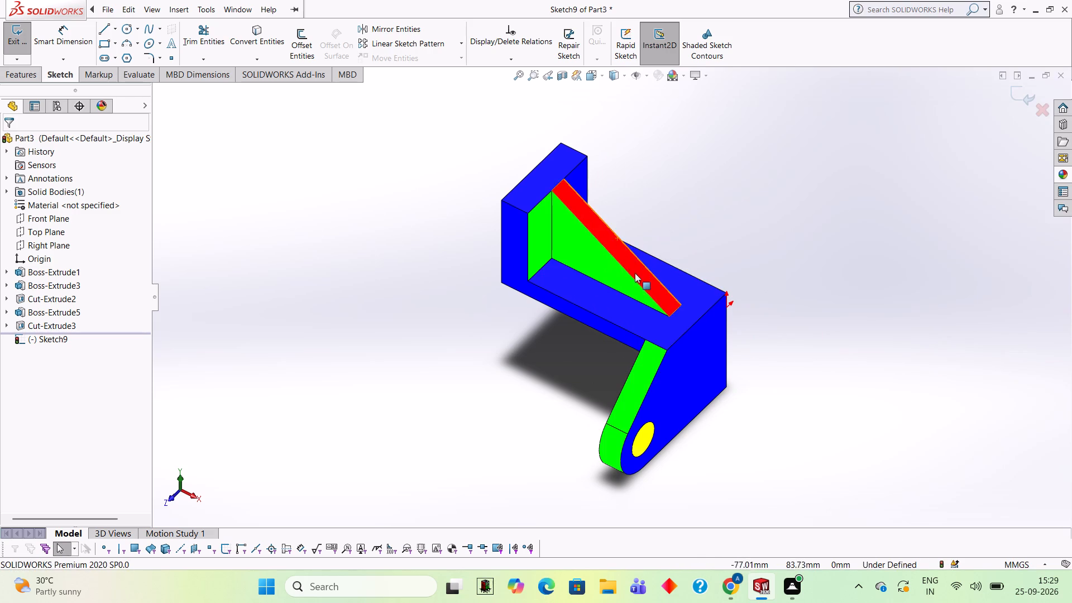
Apply the Blue LED appearance to only the green inner face of the upright wall beside the rib.
scroll(632, 272, down, 4)
middle_drag(564, 261, 558, 200)
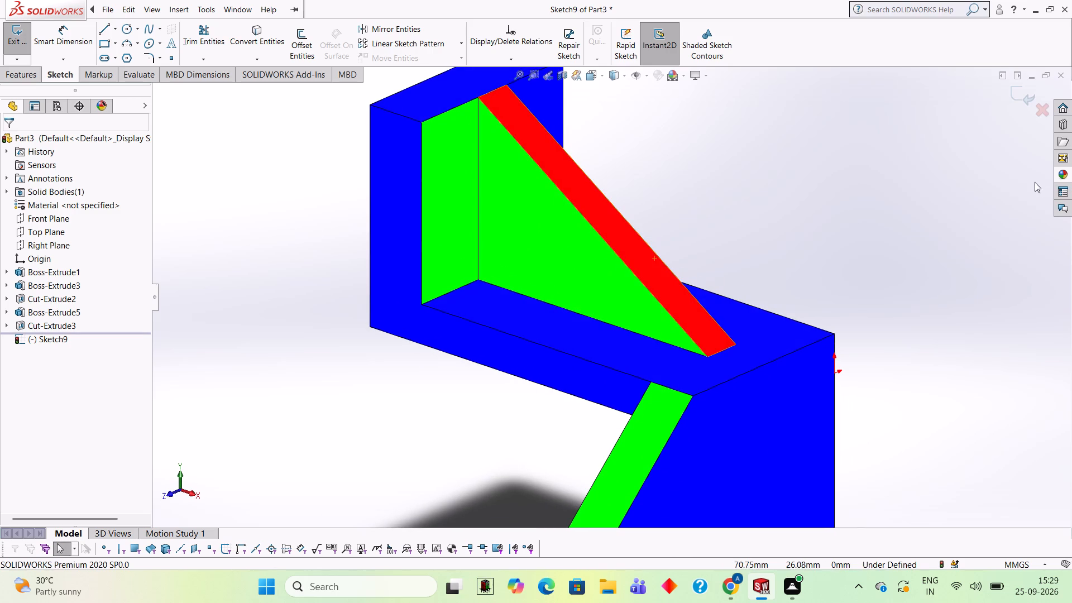
click(1071, 177)
drag(945, 384, 495, 198)
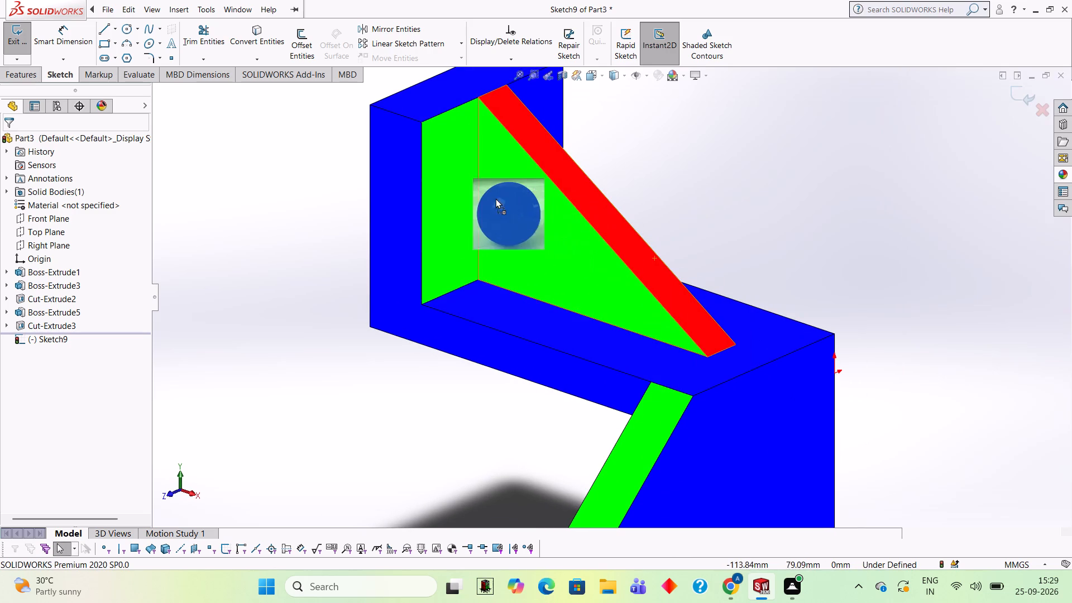
drag(495, 198, 447, 174)
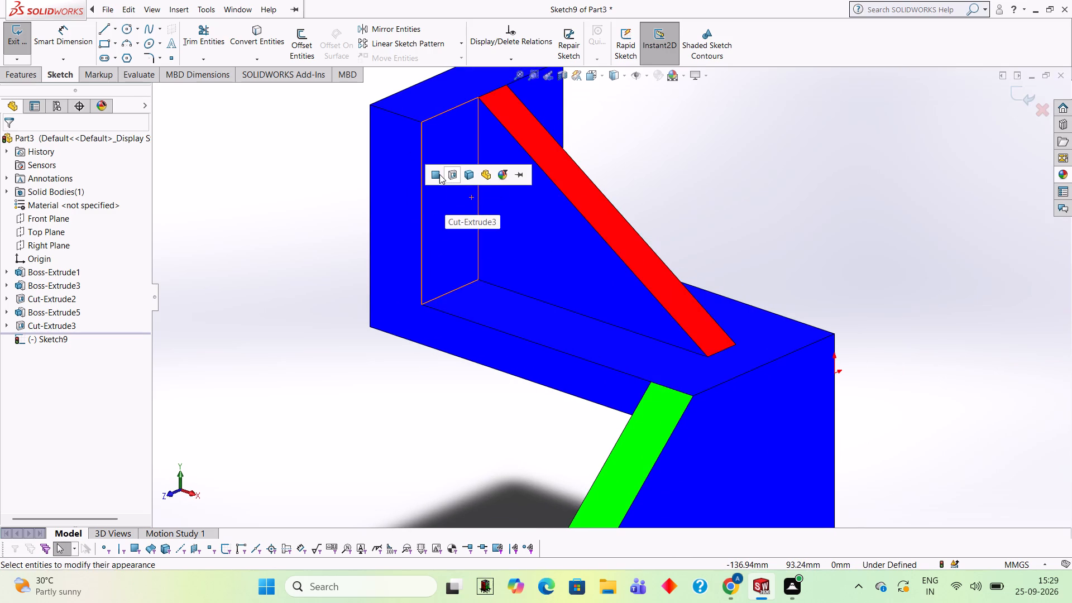
click(439, 174)
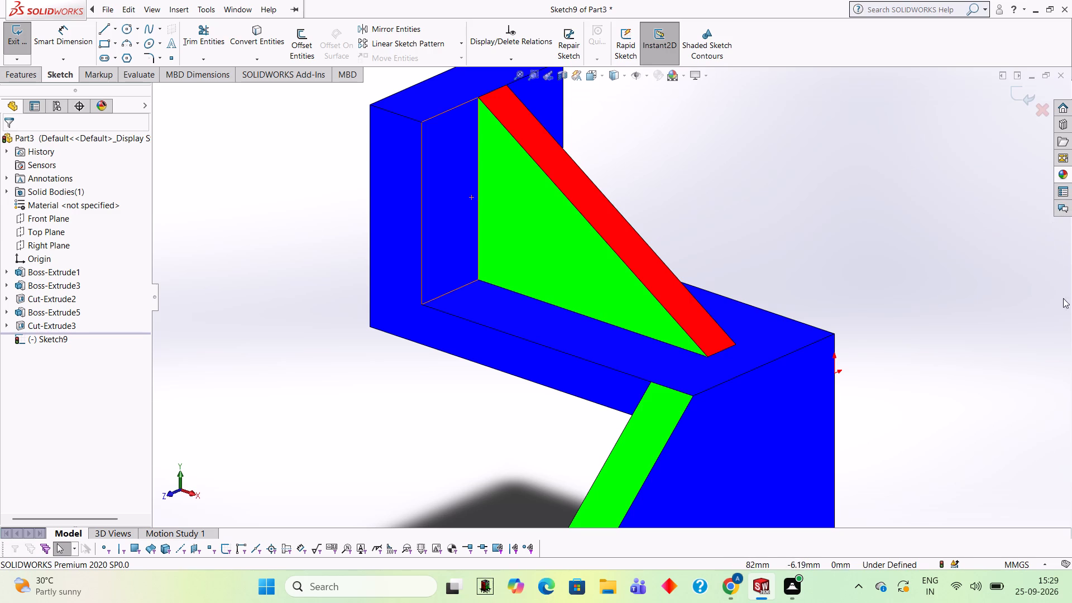
Apply the Red LED appearance to the green triangular side of the rib.
click(1068, 176)
drag(951, 308, 917, 317)
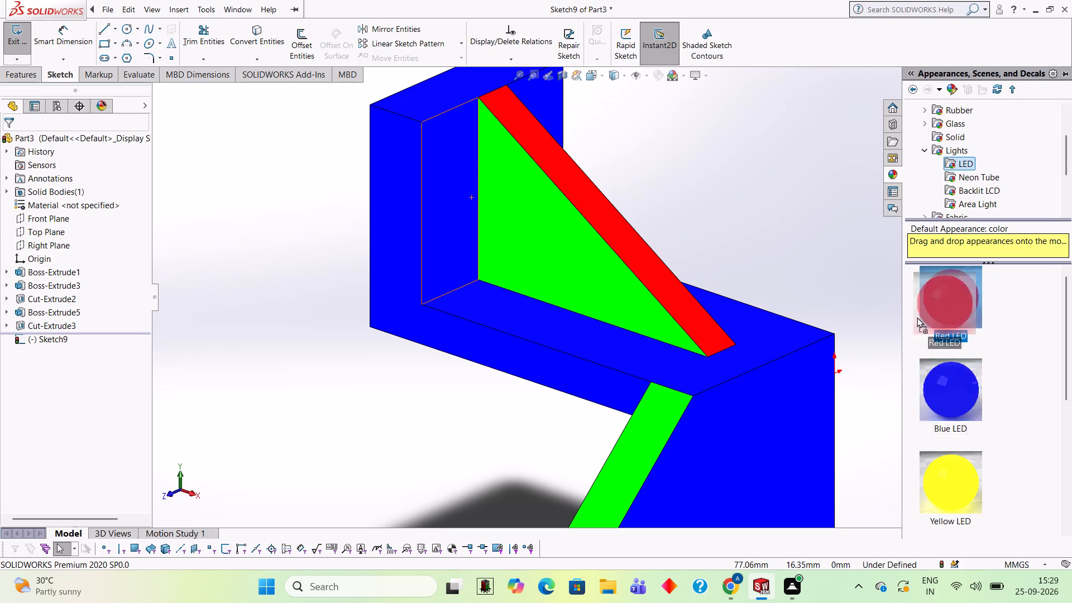
drag(917, 317, 555, 253)
click(555, 253)
Apply the Green LED appearance to the blue outer face of the plate with the hole.
middle_drag(860, 250, 927, 210)
scroll(927, 210, up, 4)
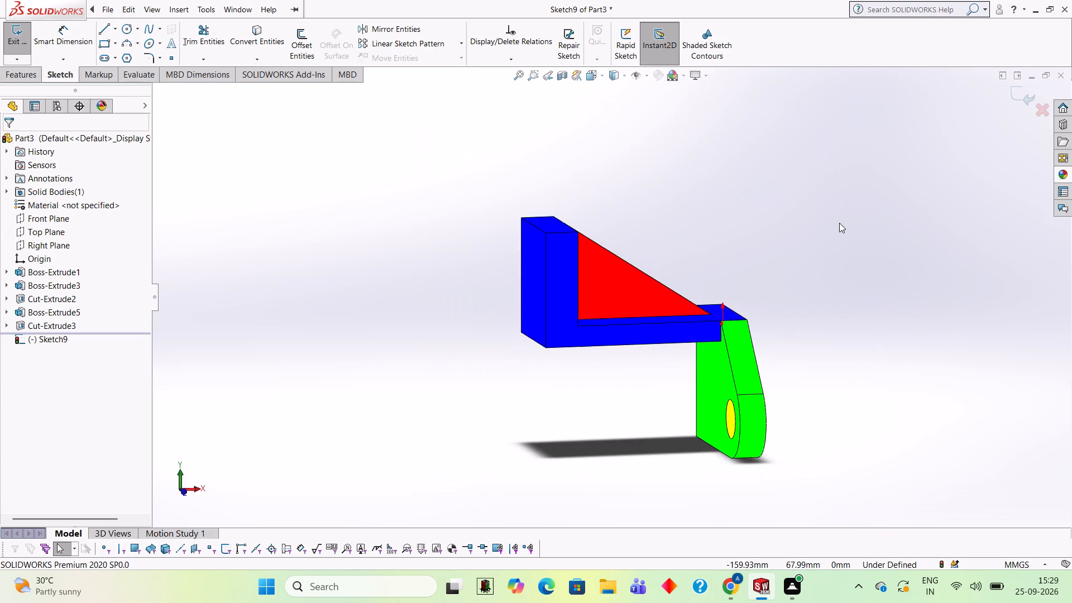
middle_drag(839, 223, 746, 219)
scroll(757, 227, up, 2)
middle_drag(762, 226, 795, 296)
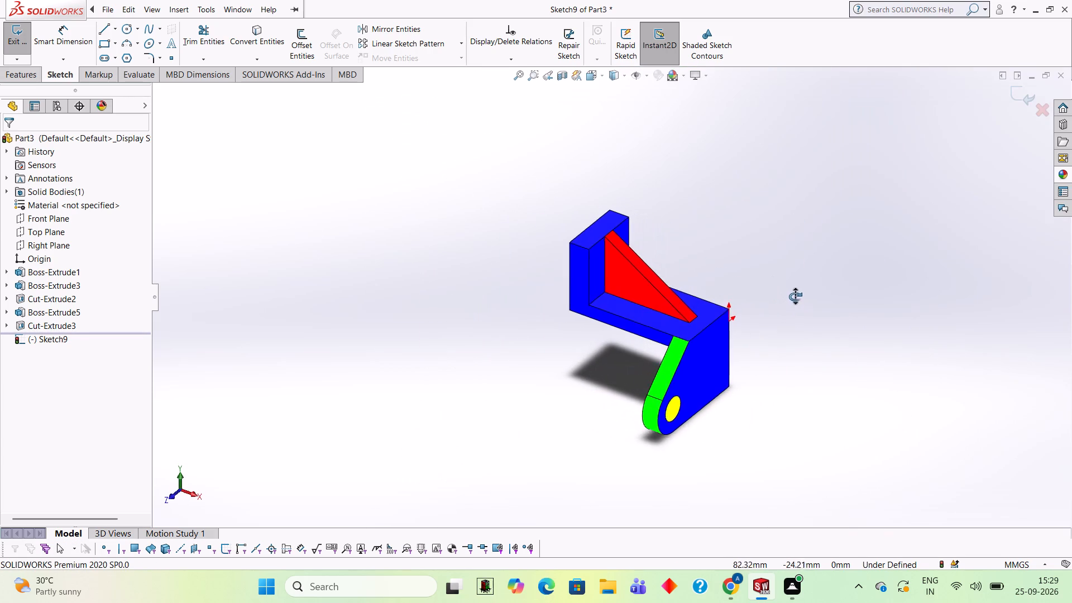
middle_drag(795, 296, 795, 296)
middle_drag(487, 346, 545, 373)
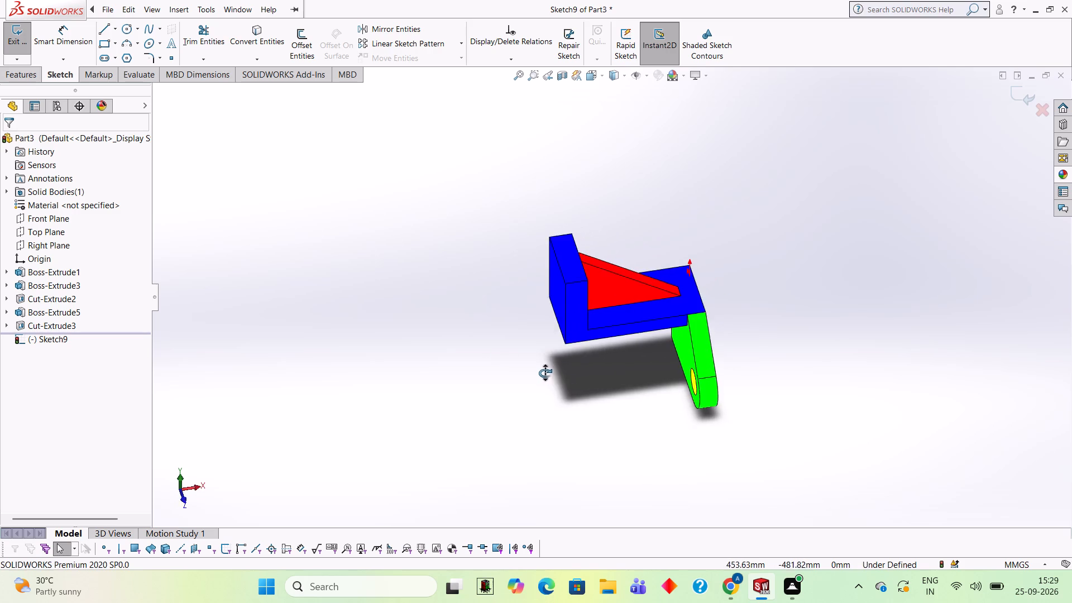
middle_drag(545, 373, 550, 360)
middle_drag(542, 360, 504, 341)
middle_drag(495, 344, 461, 354)
click(1068, 177)
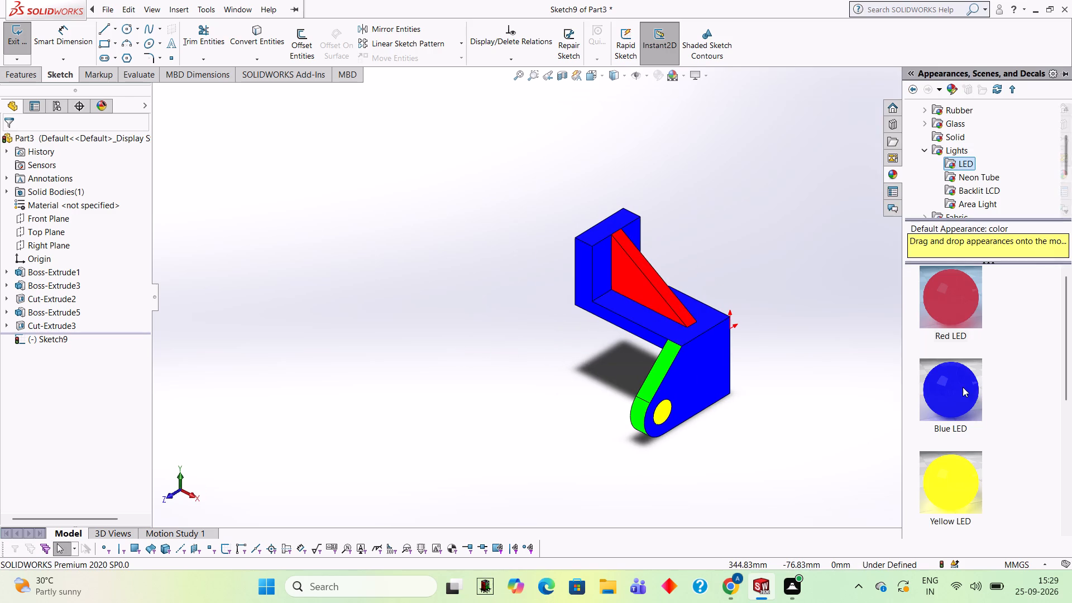
scroll(955, 358, down, 5)
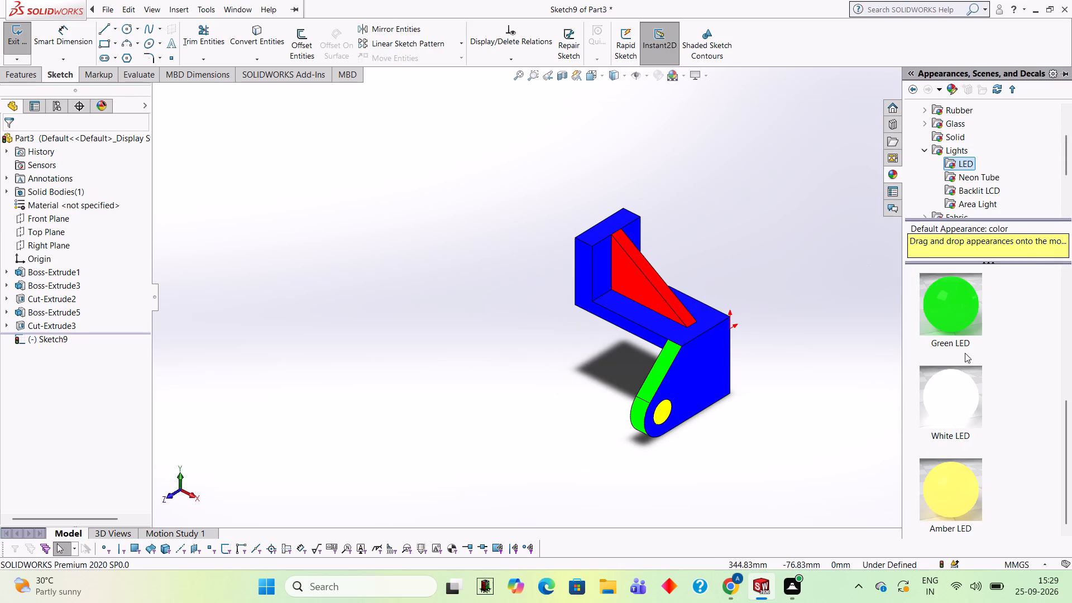
drag(956, 319, 724, 388)
click(724, 388)
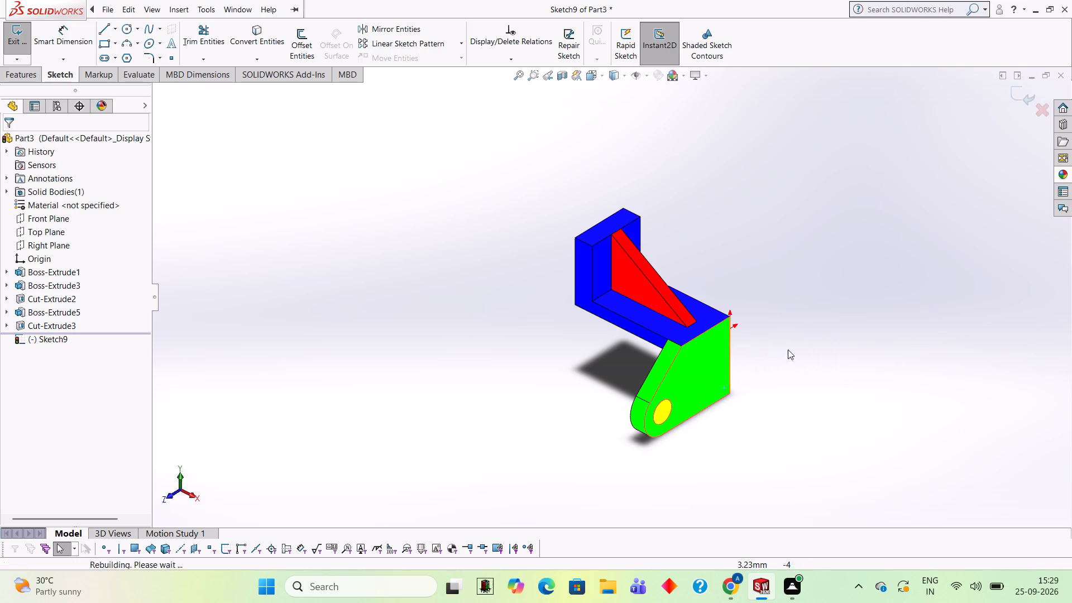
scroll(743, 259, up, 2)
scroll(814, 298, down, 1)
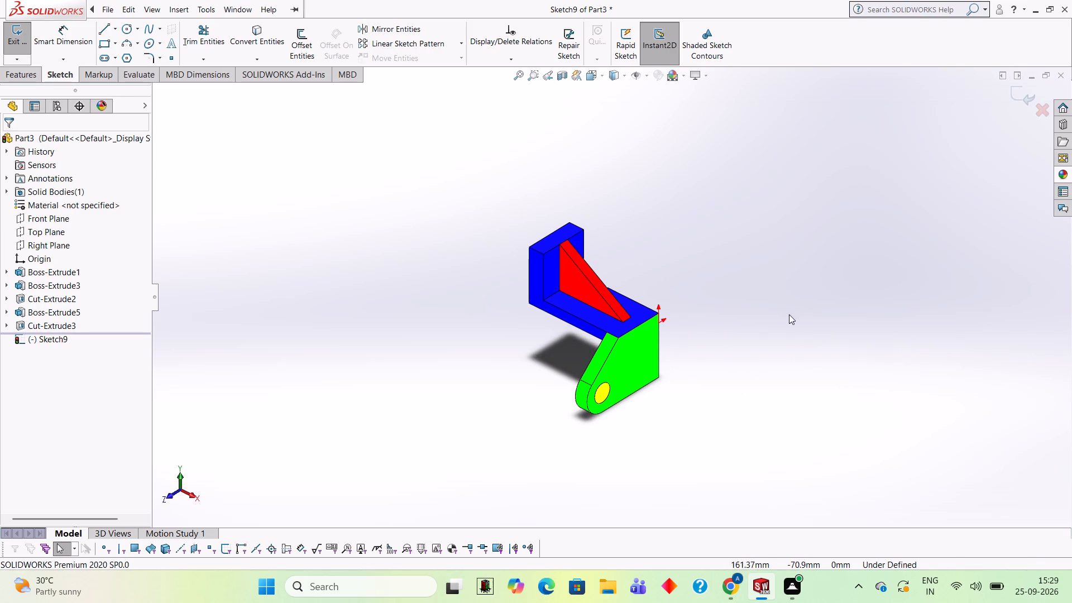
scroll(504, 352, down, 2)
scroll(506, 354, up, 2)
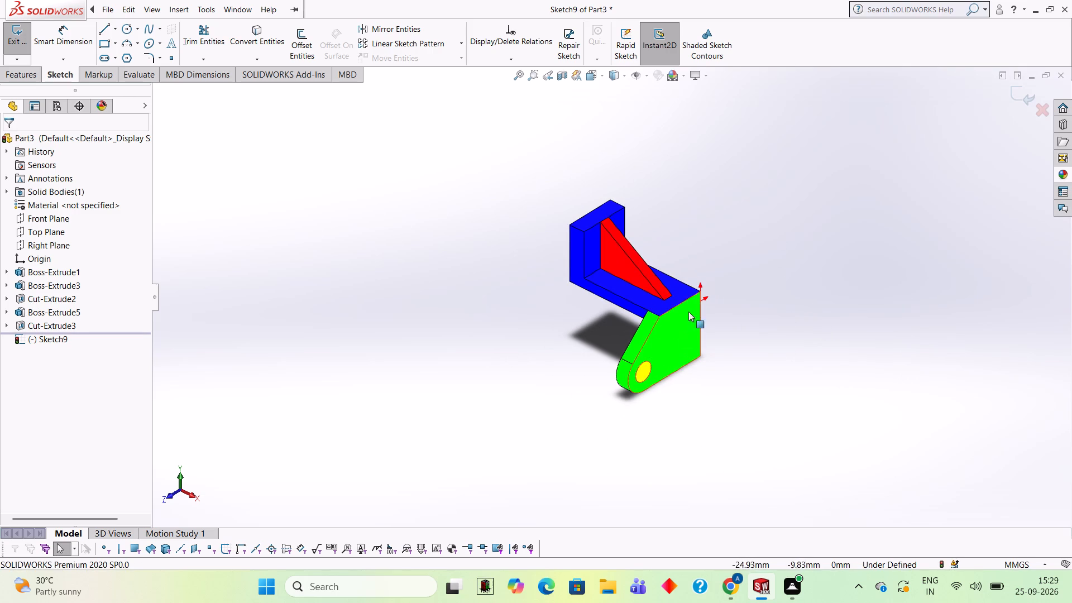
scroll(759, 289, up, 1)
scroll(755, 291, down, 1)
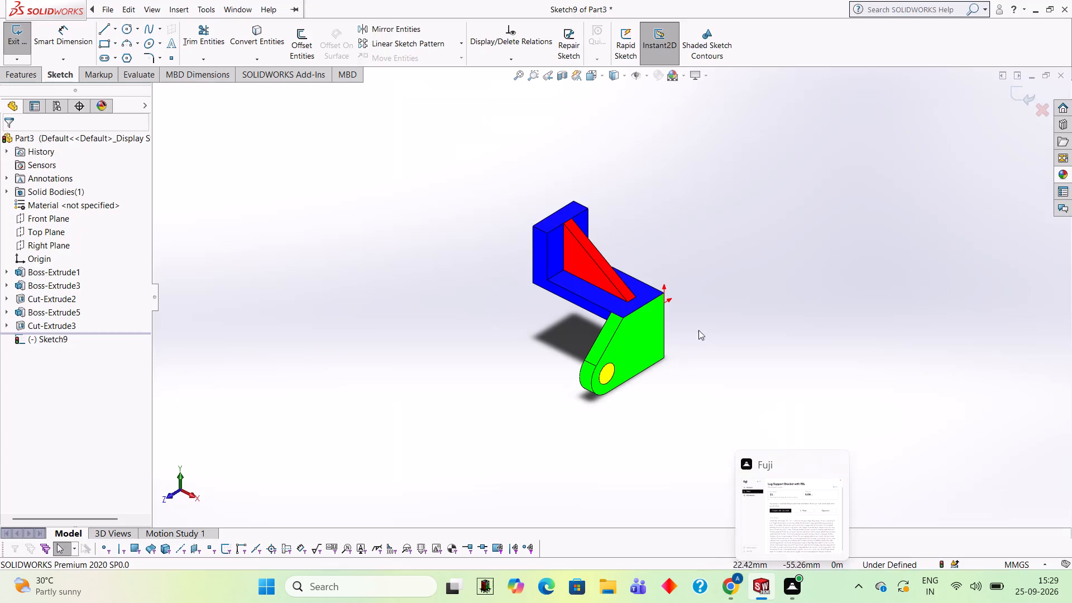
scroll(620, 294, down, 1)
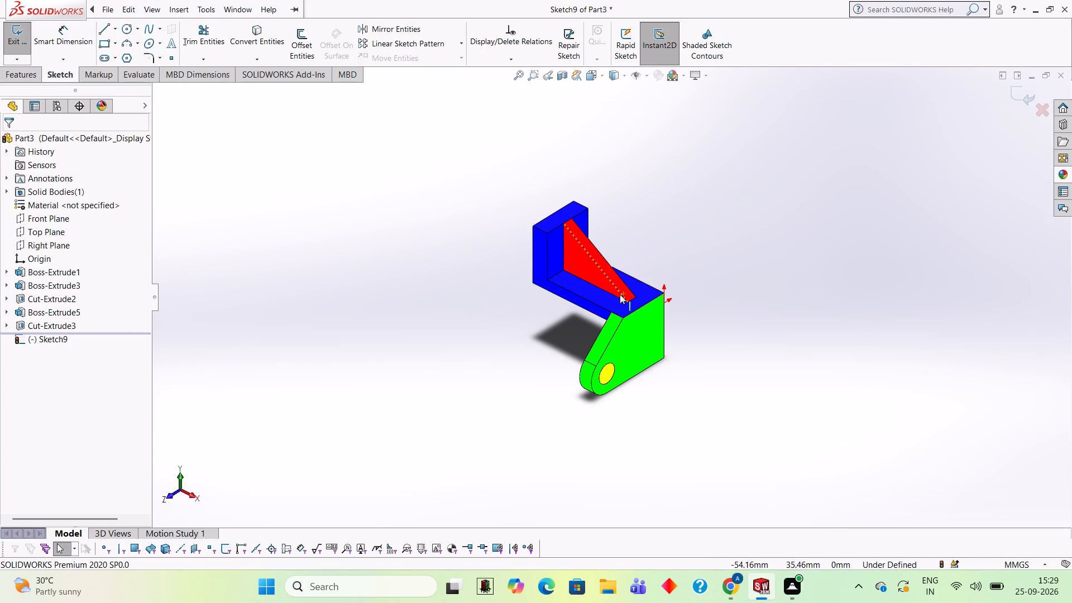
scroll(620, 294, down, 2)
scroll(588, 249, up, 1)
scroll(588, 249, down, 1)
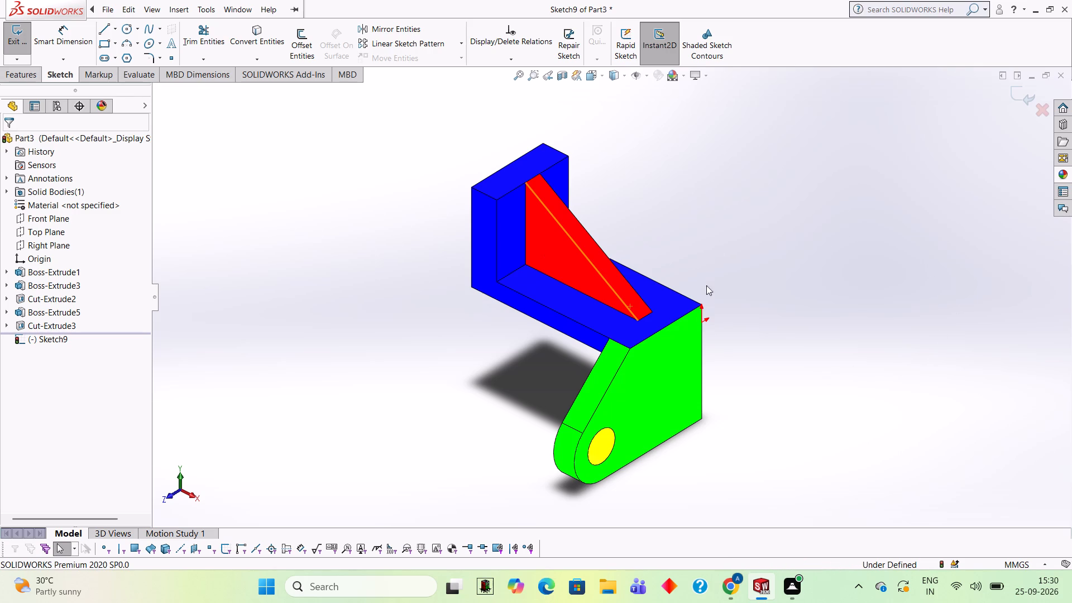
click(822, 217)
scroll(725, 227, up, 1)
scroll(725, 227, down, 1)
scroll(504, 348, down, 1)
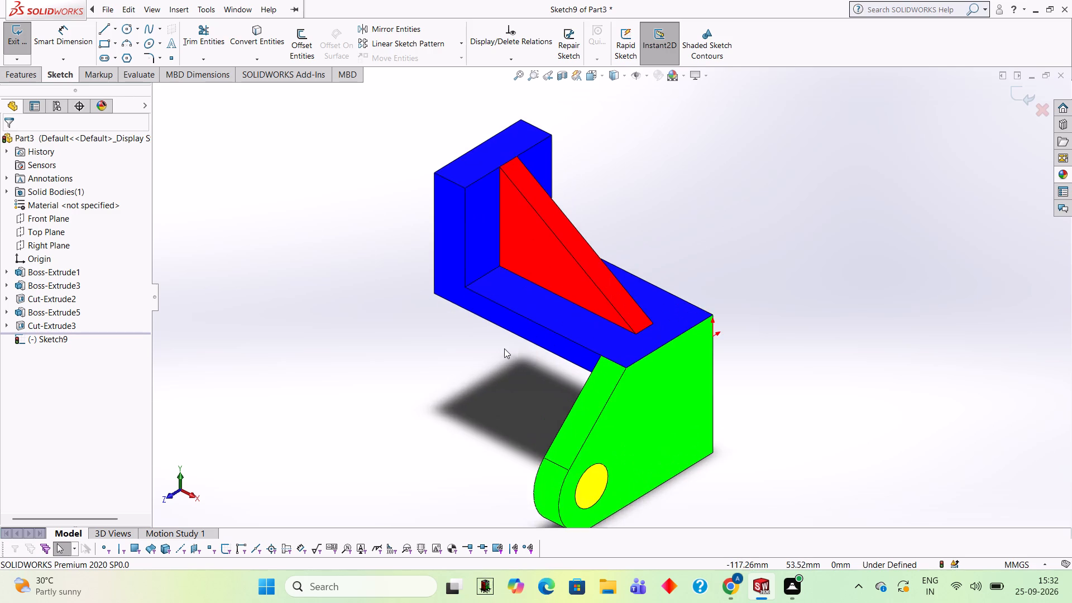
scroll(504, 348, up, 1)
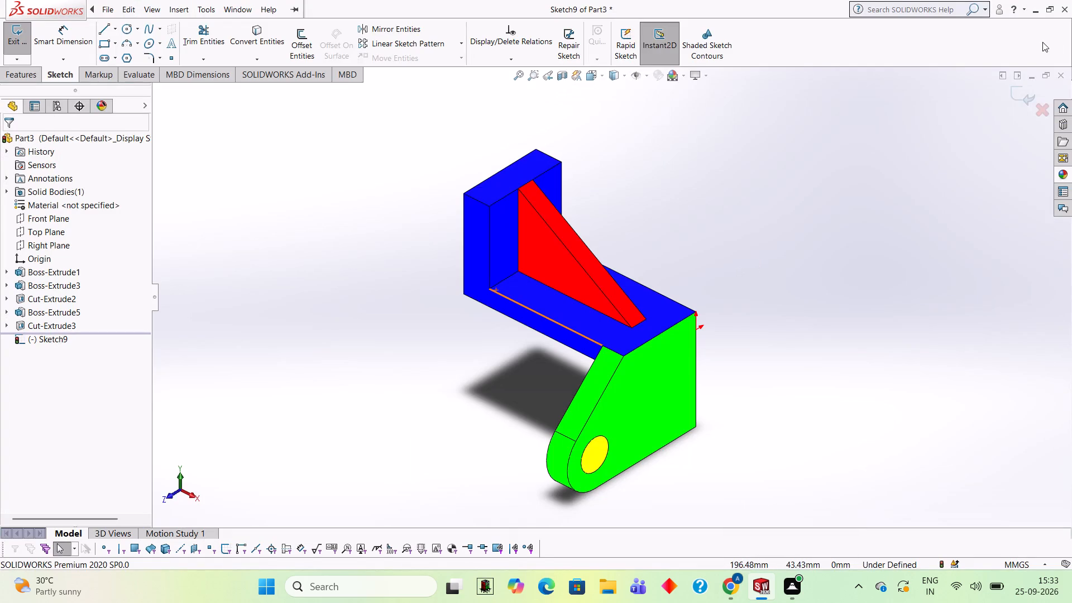
Exit the open, empty sketch and return to the part.
click(1021, 89)
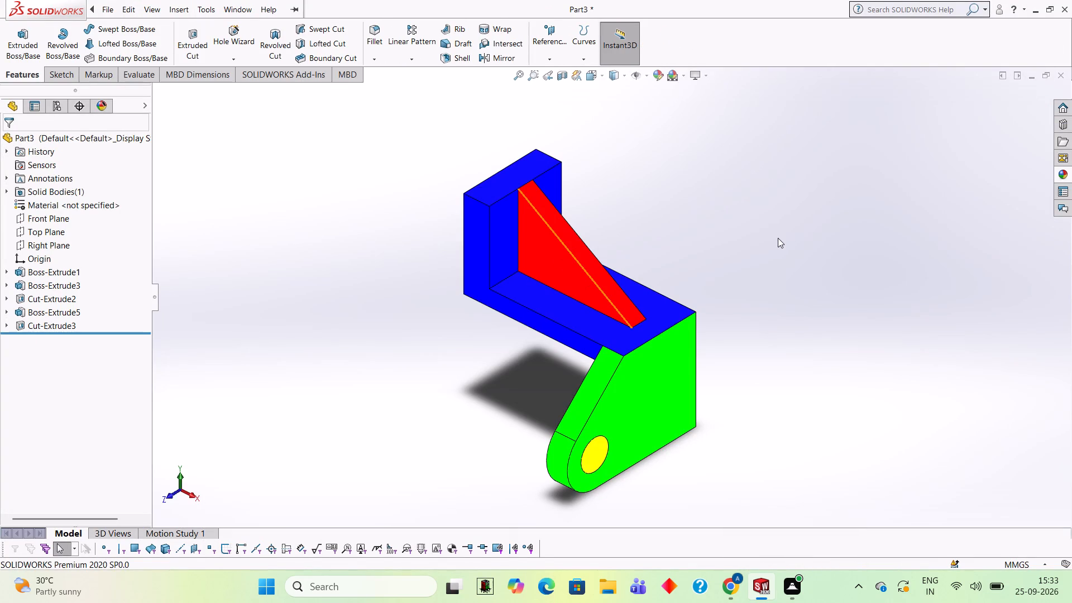
Save the part in the Documents folder under the file name 101.
key(ctrl+s)
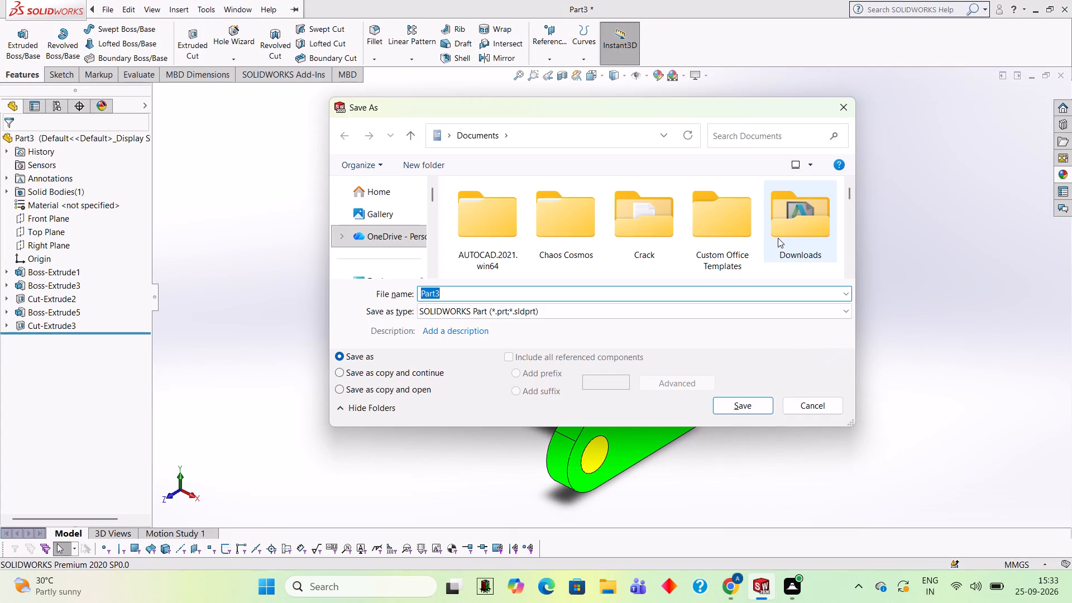
text(999)
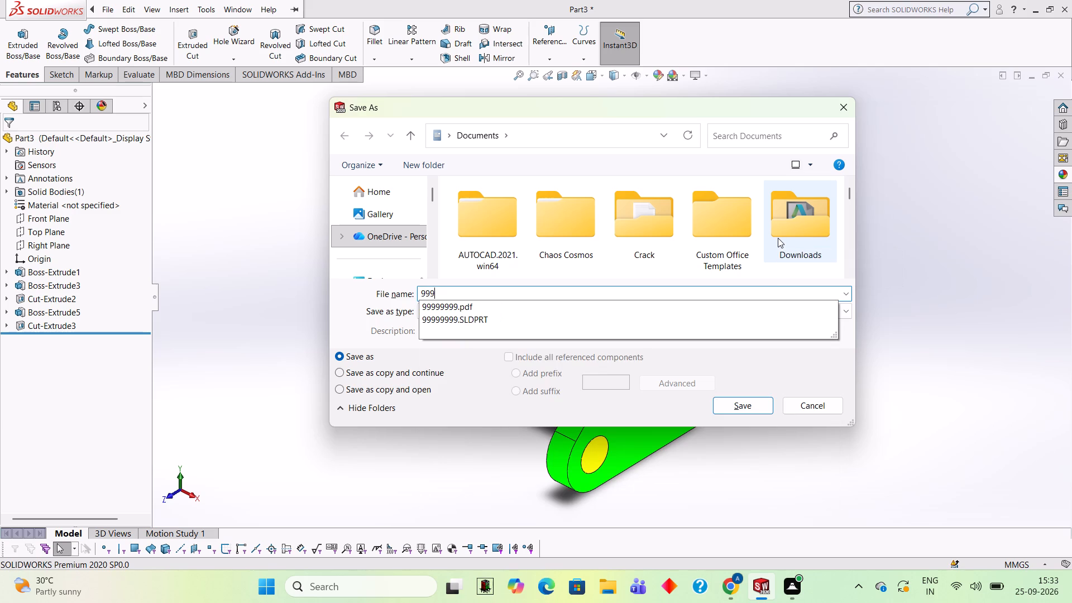
key(BackSpace)
key(BackSpace)
key(BackSpace)
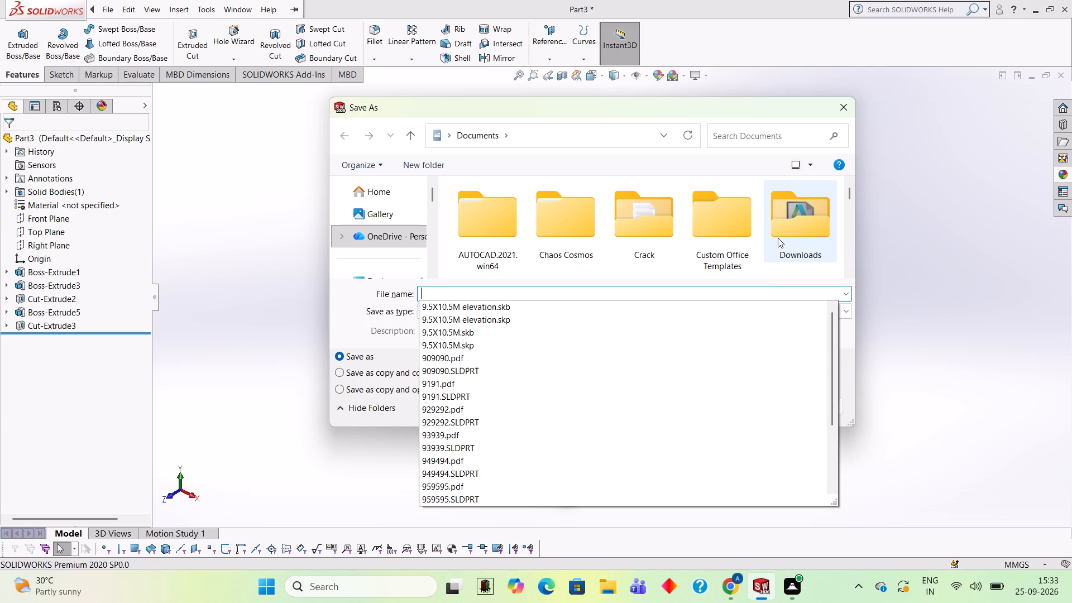
key(1)
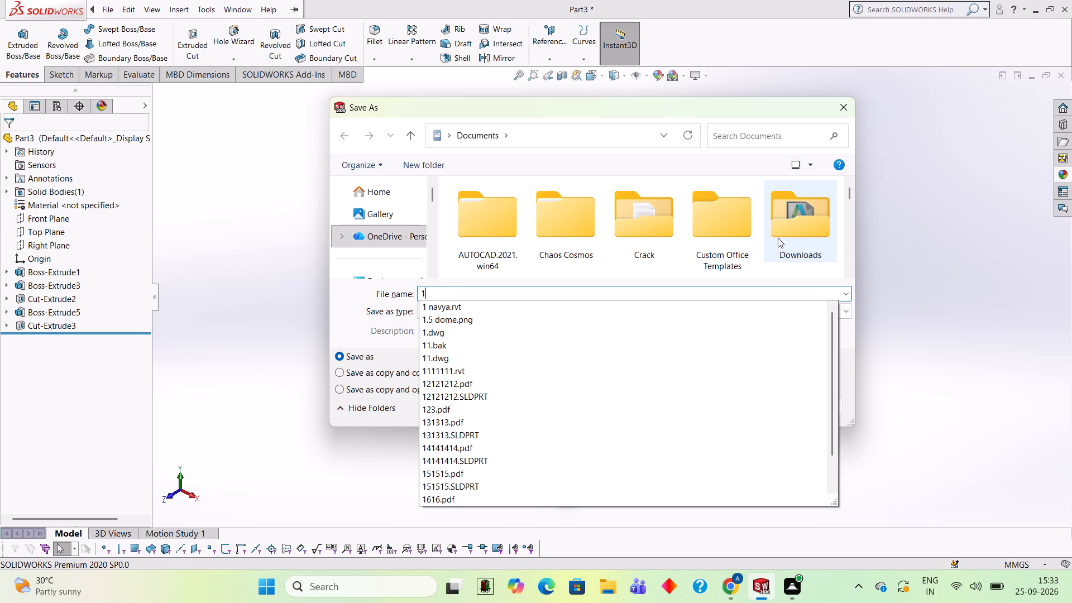
text(01)
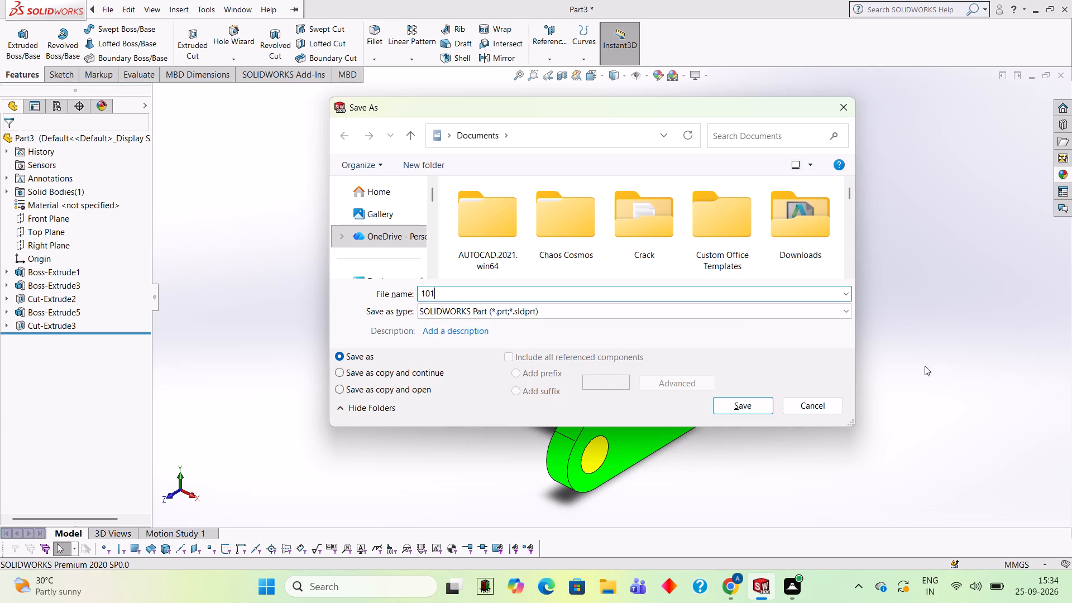
click(763, 405)
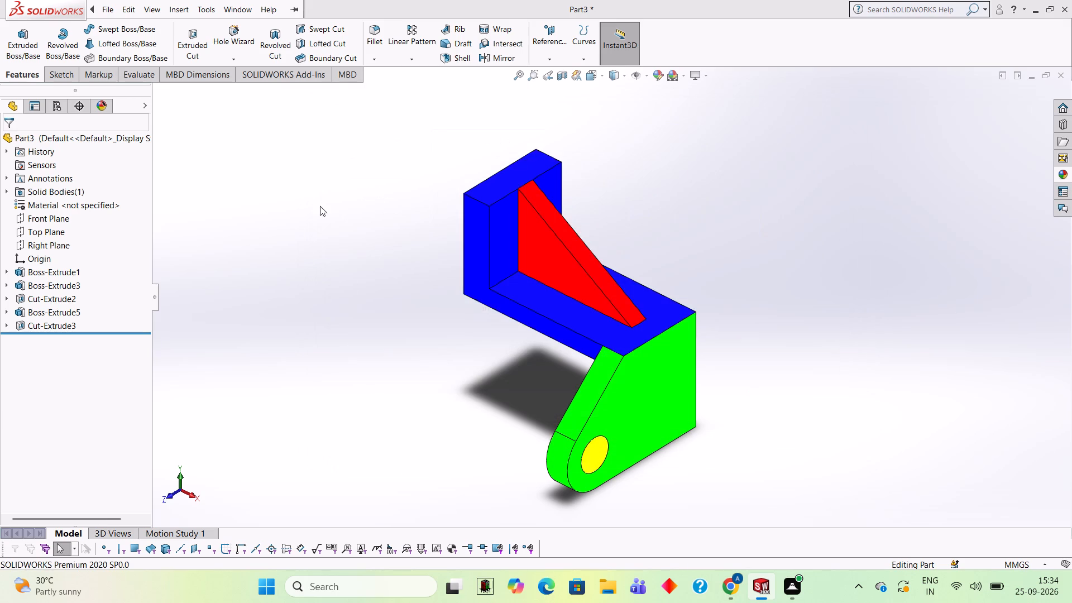
Save a copy of the part in Adobe Portable Document Format (*.pdf) under the name 101 in Documents.
click(370, 7)
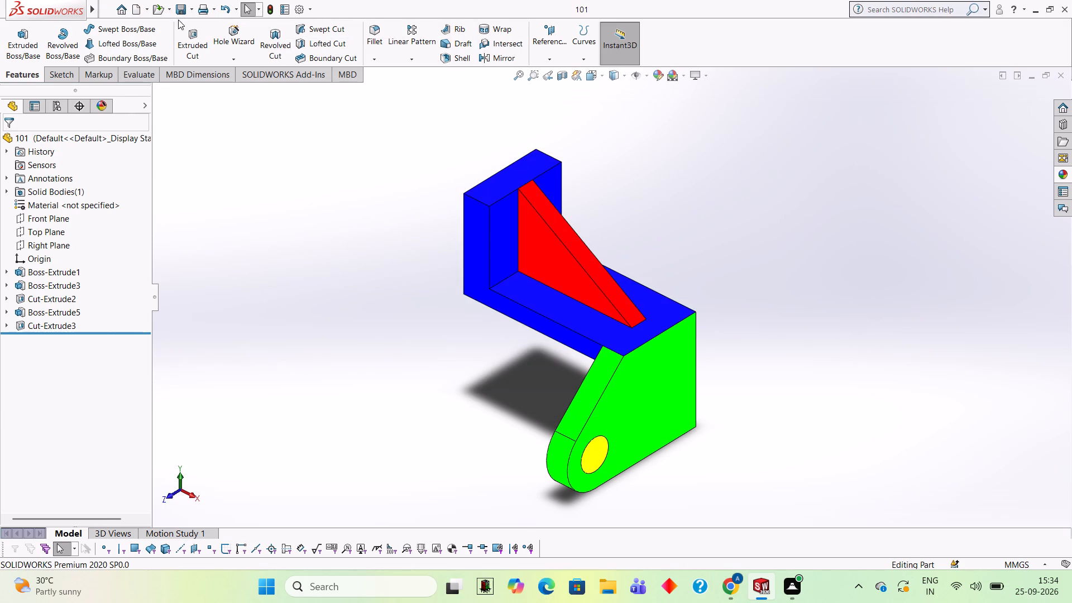
click(190, 14)
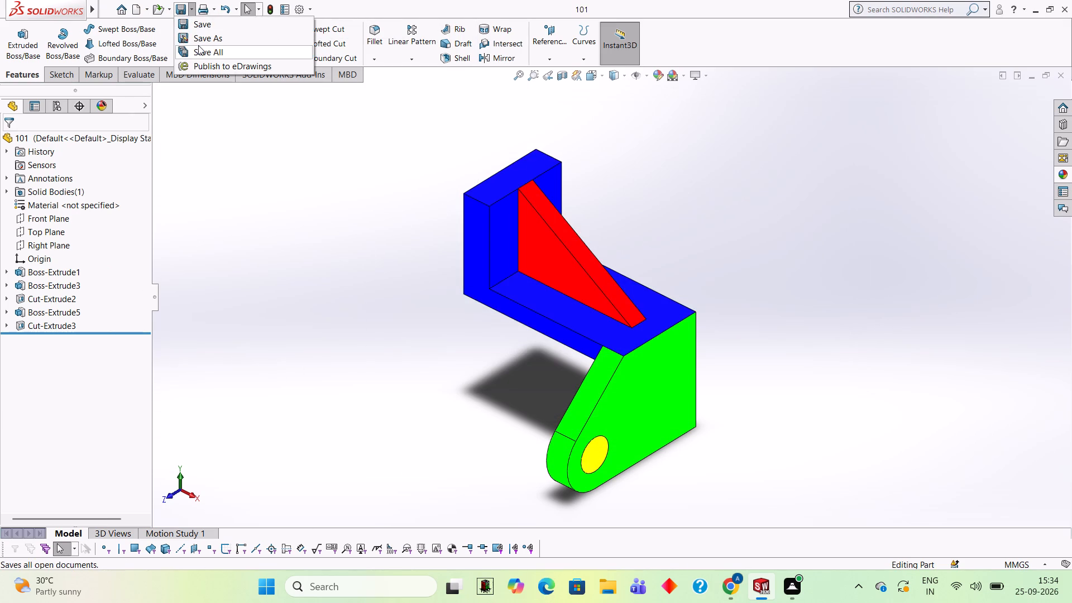
click(208, 36)
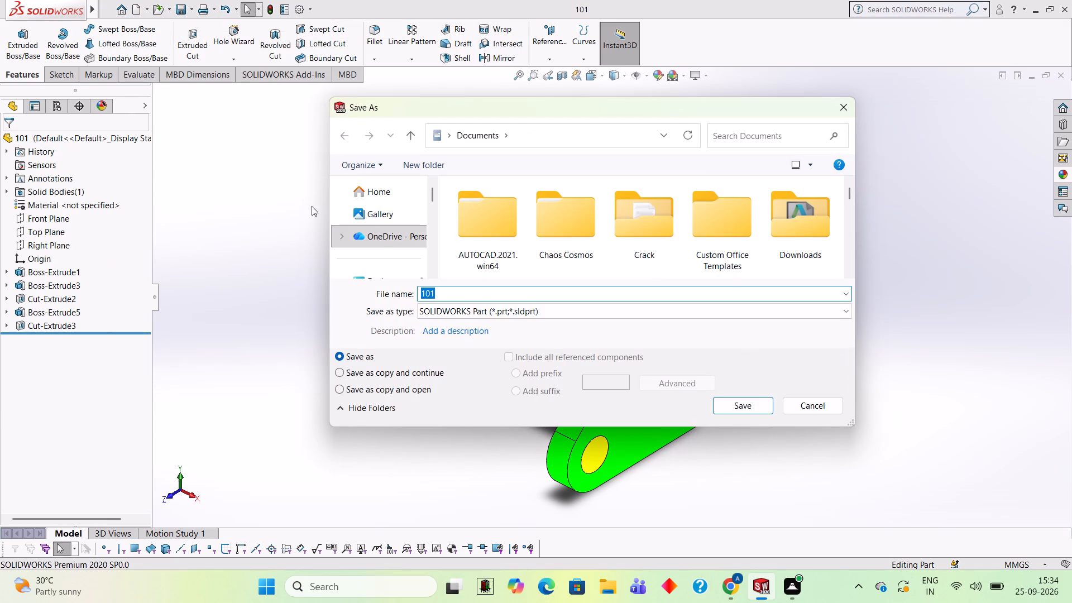
click(557, 317)
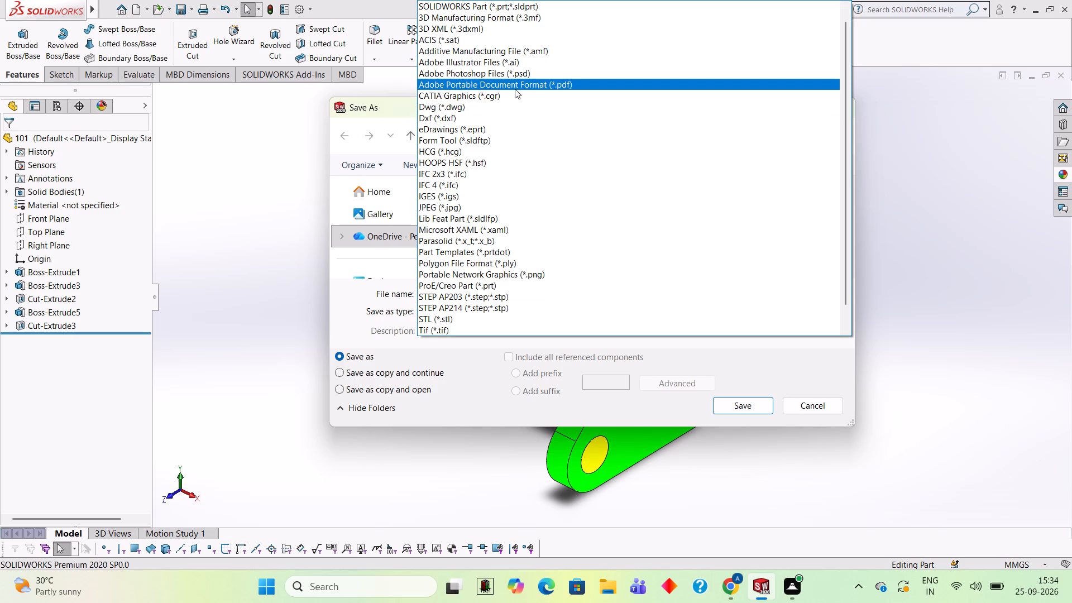
click(515, 89)
click(738, 429)
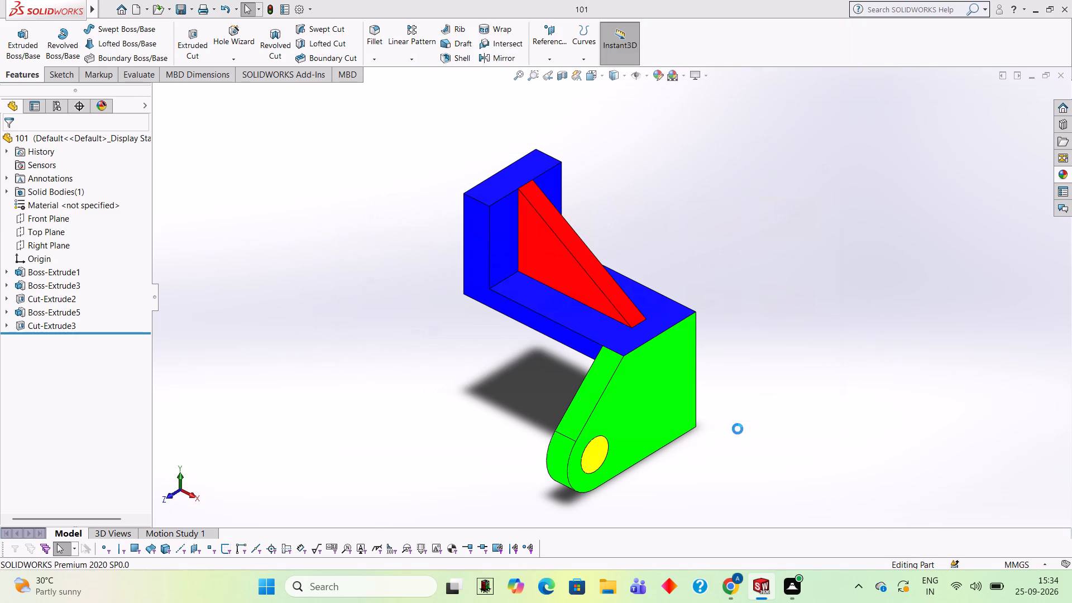